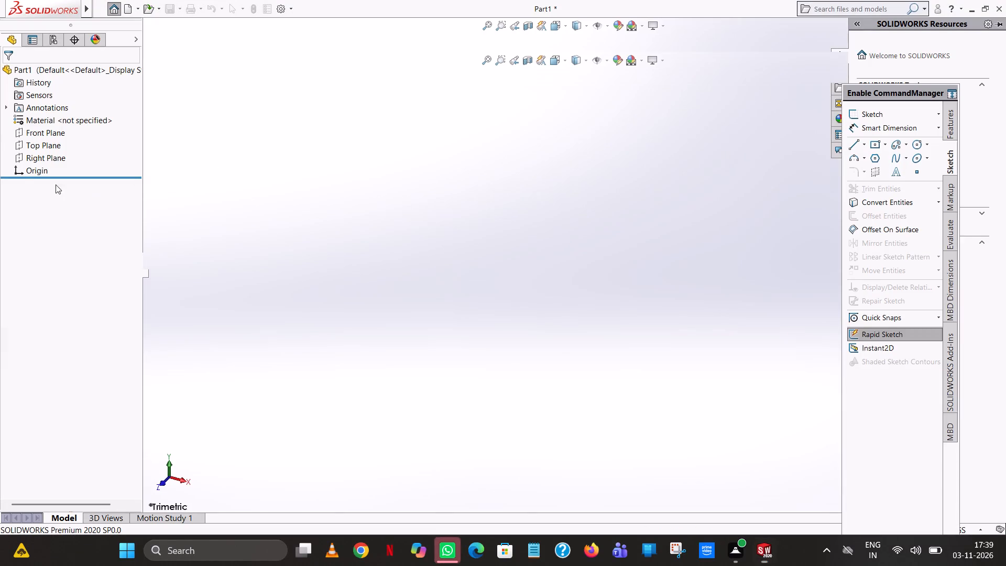
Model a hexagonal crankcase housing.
Start a new sketch on the Top Plane.
left_click(45, 176)
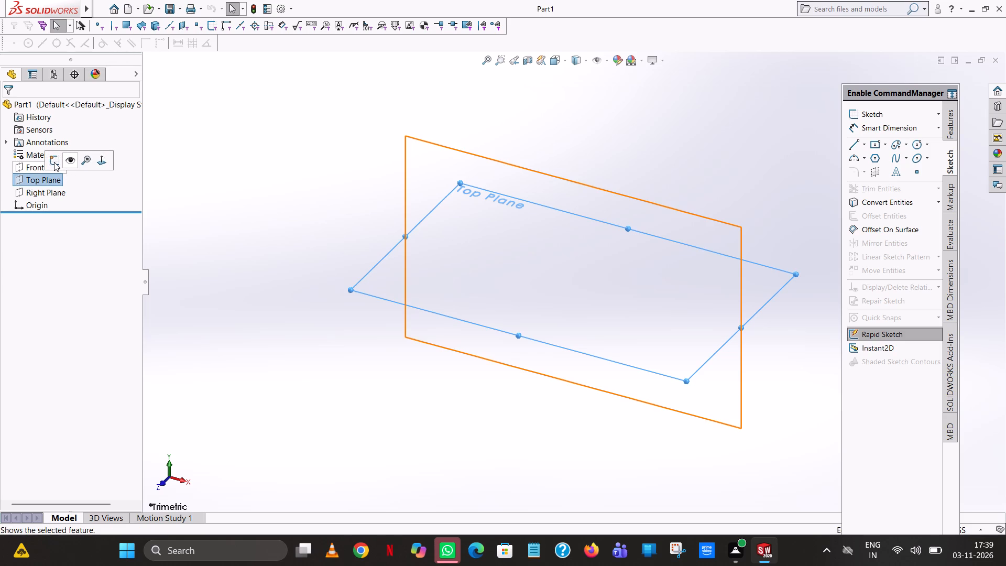
left_click(54, 162)
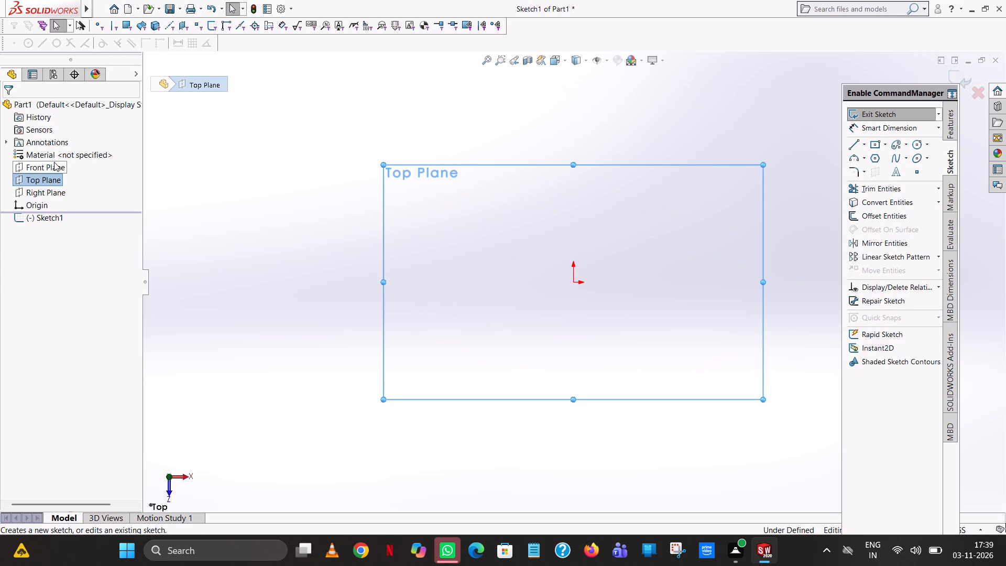
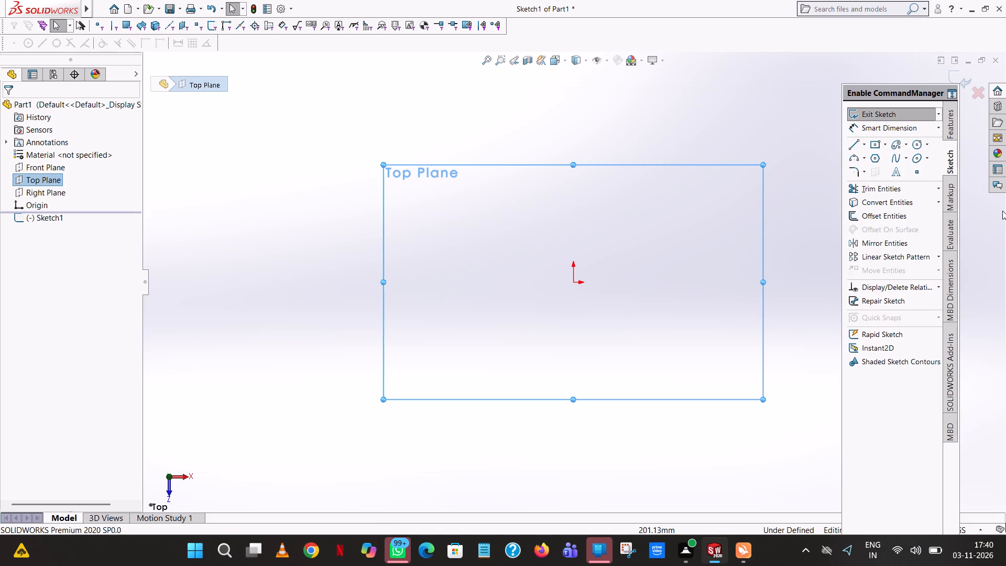
Sketch a six-sided polygon centred on the origin, about 75 mm across flats, with one pair of flats horizontal.
left_click(872, 159)
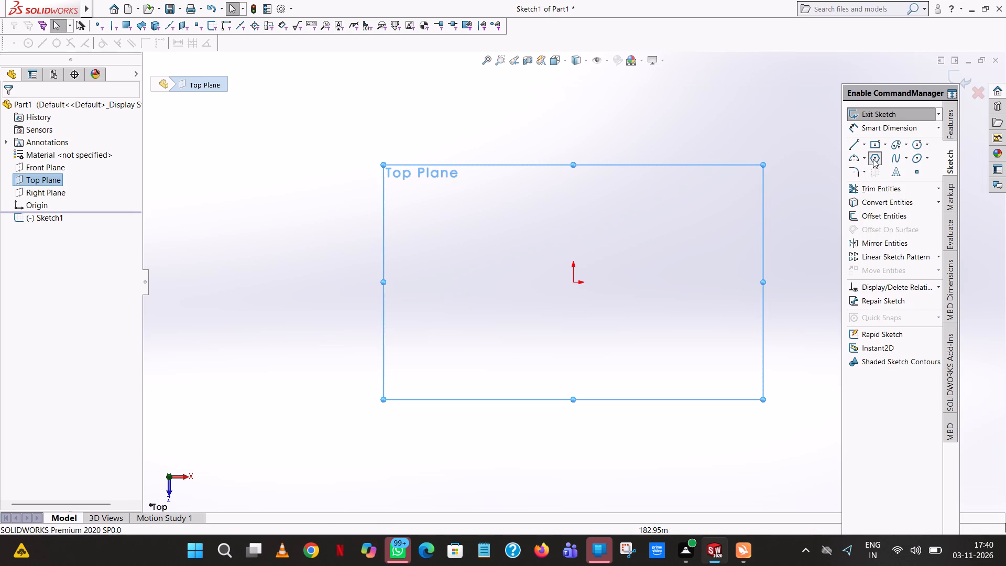
left_click(574, 281)
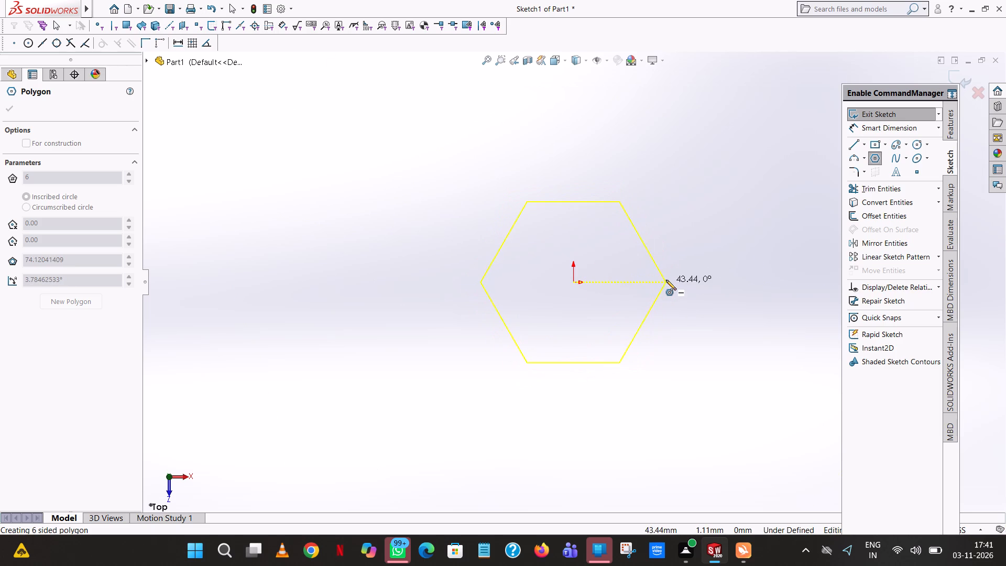
left_click(666, 280)
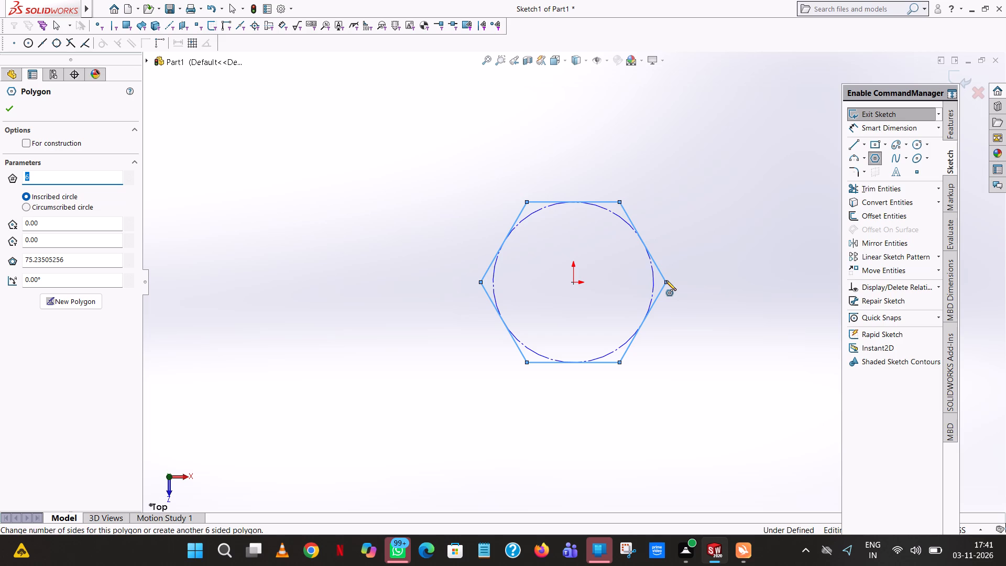
right_click(666, 280)
left_click(697, 293)
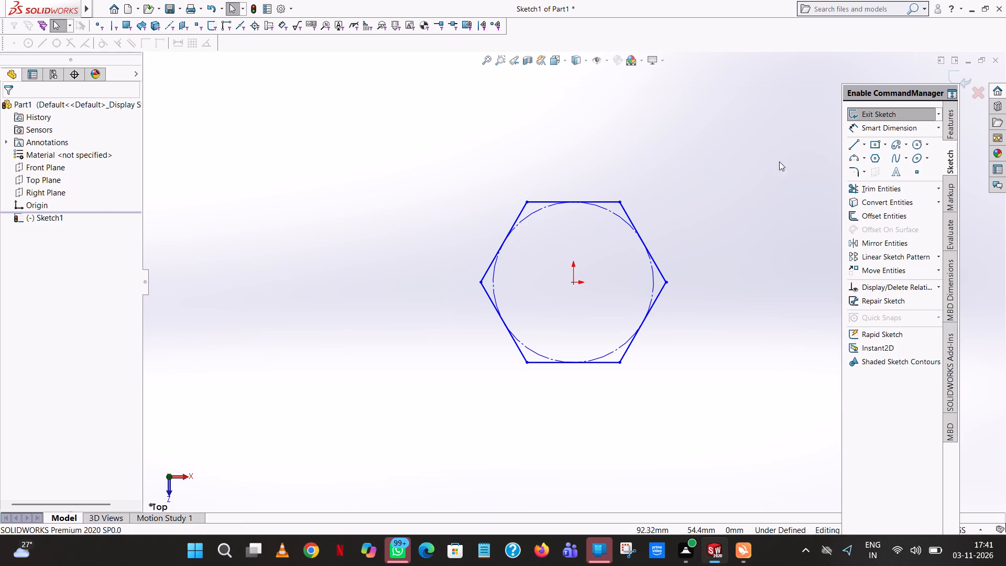
Dimension the hexagon's vertical distance across its horizontal flats and set it to 106 mm.
left_click(881, 132)
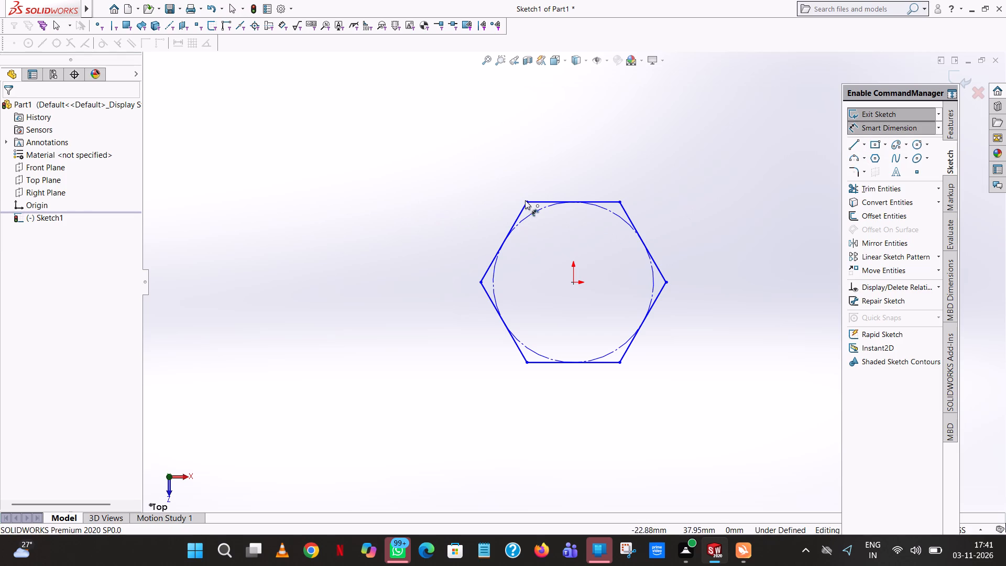
left_click(528, 200)
left_click(528, 362)
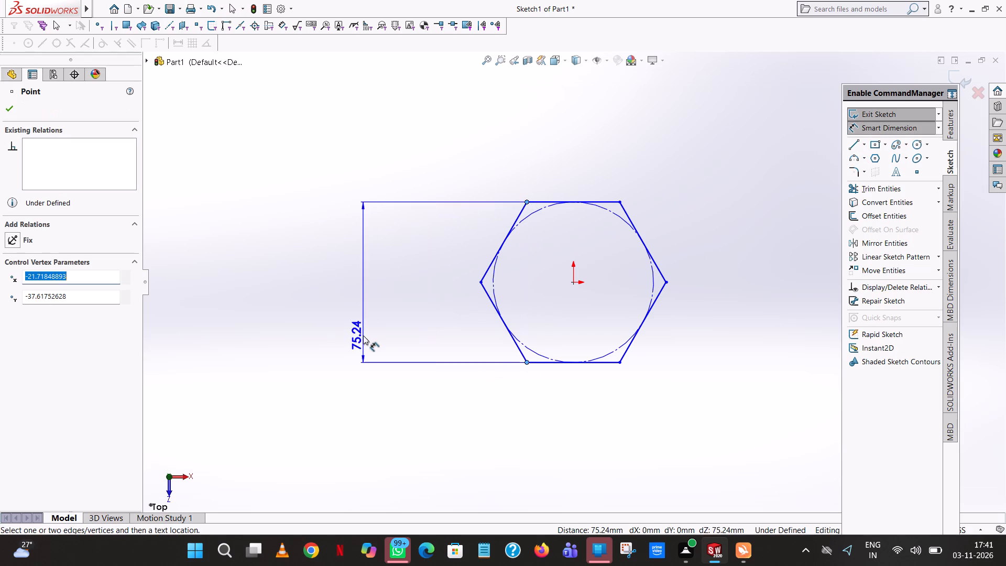
left_click(363, 335)
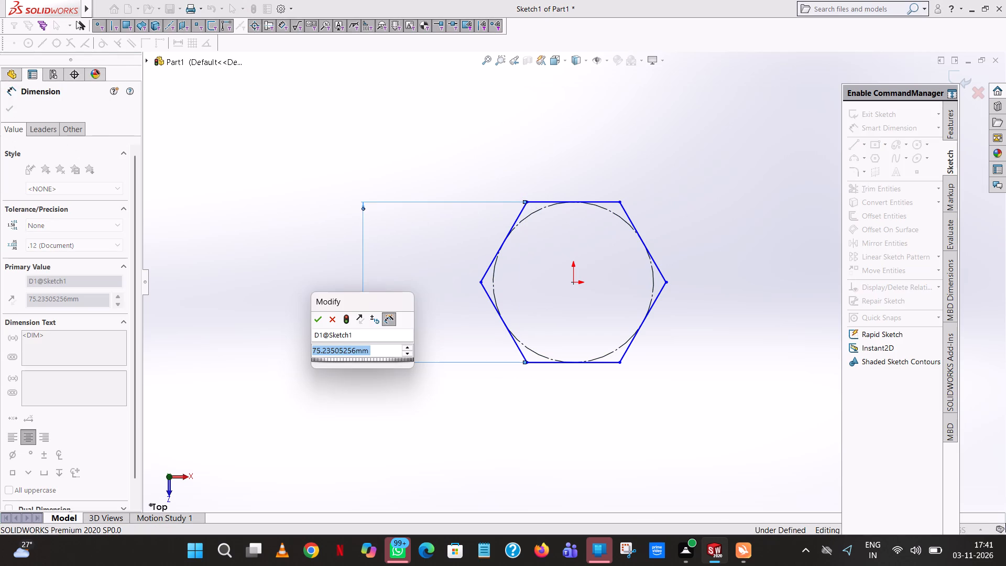
type("106")
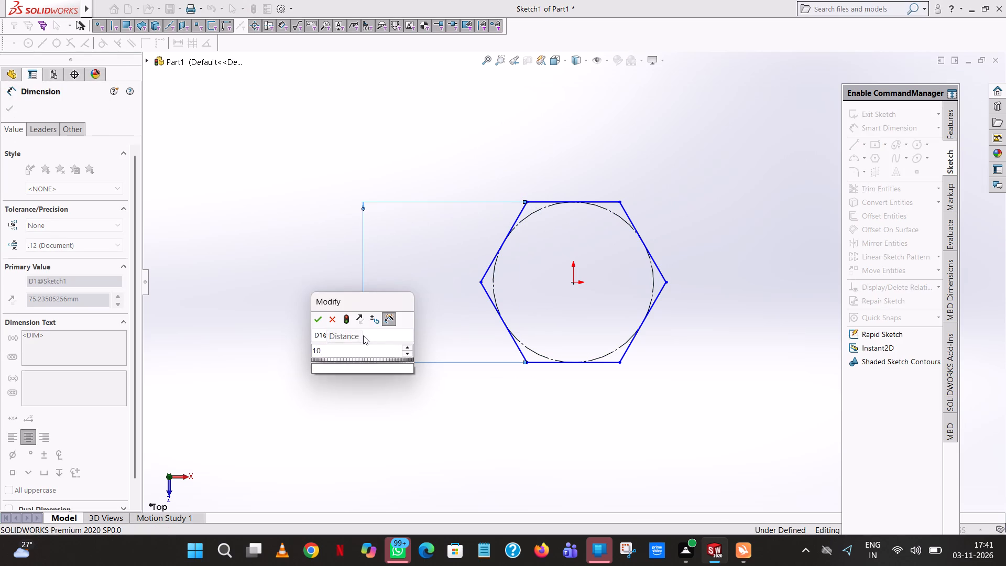
key("Return")
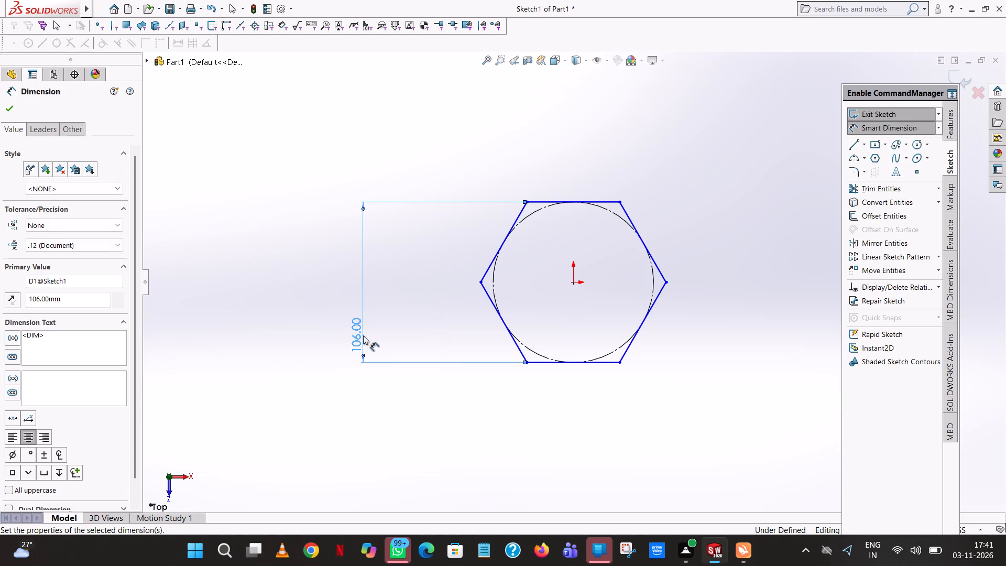
left_click(443, 166)
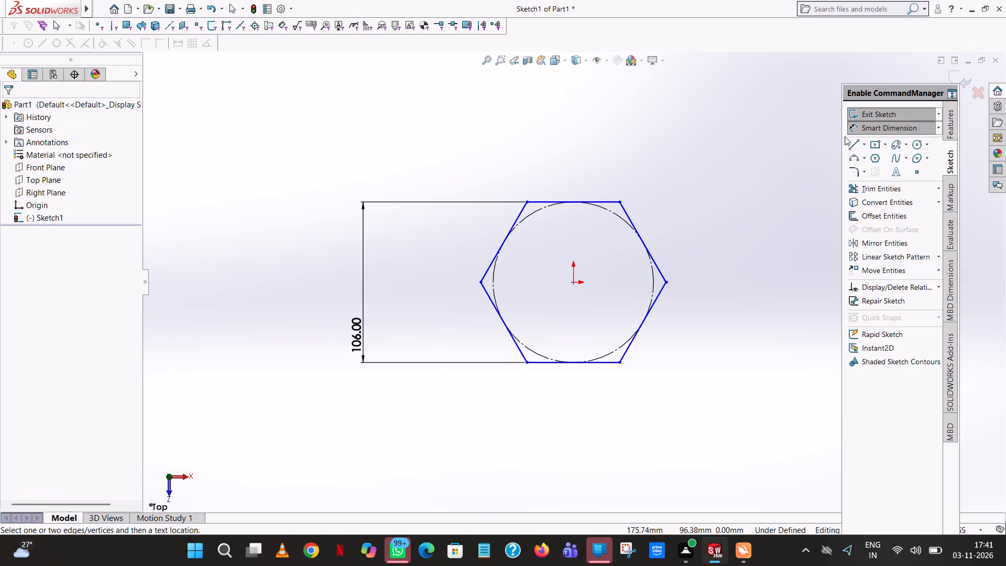
Add a horizontal dimension to the hexagon's upper slanted edge on the +X side, keeping its existing length.
left_click(637, 229)
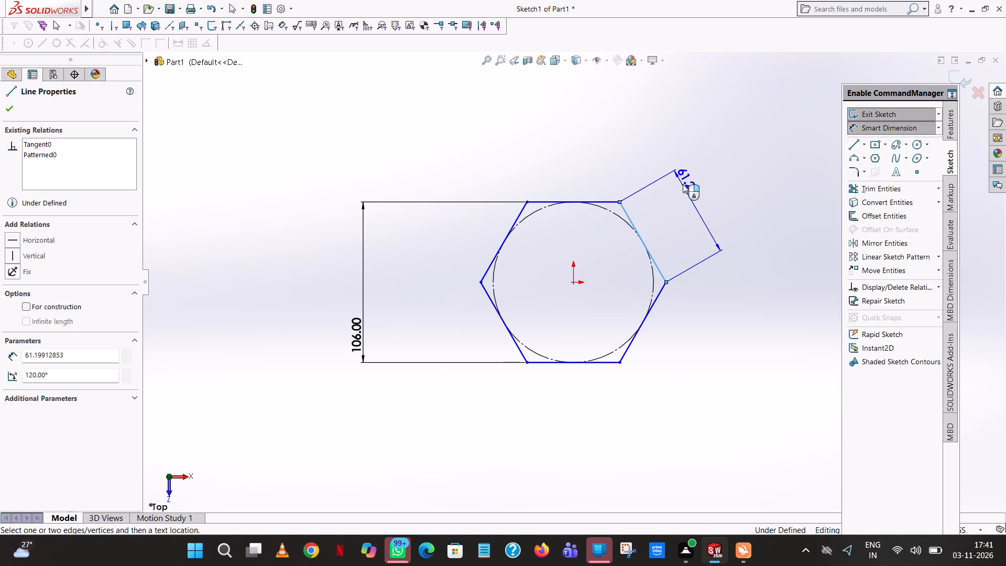
left_click(656, 116)
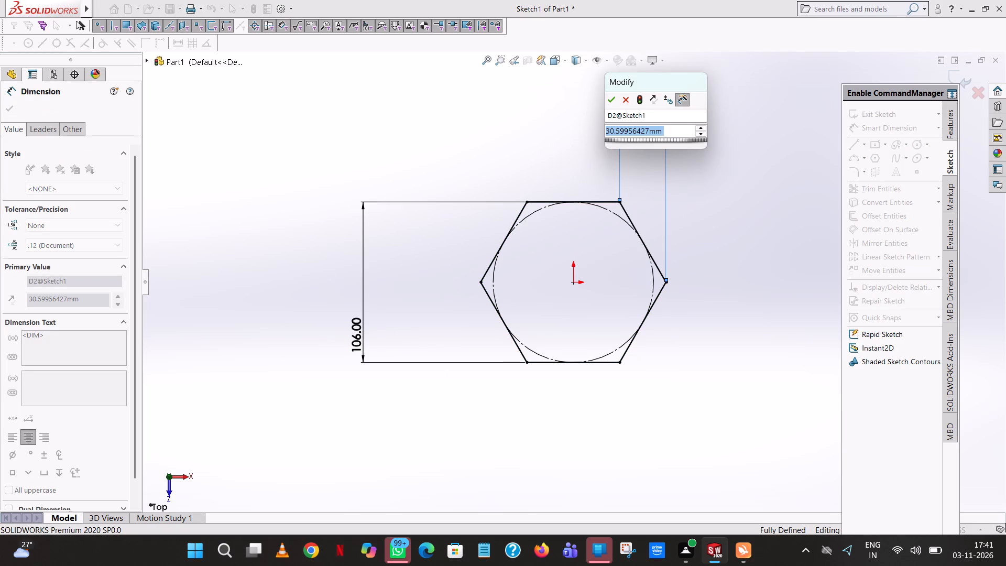
left_click(614, 99)
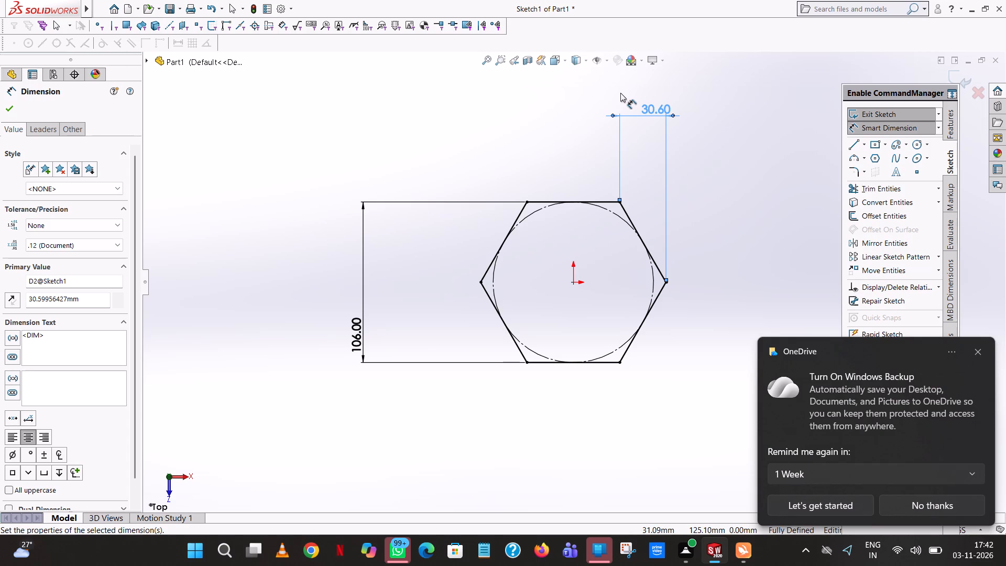
left_click(382, 115)
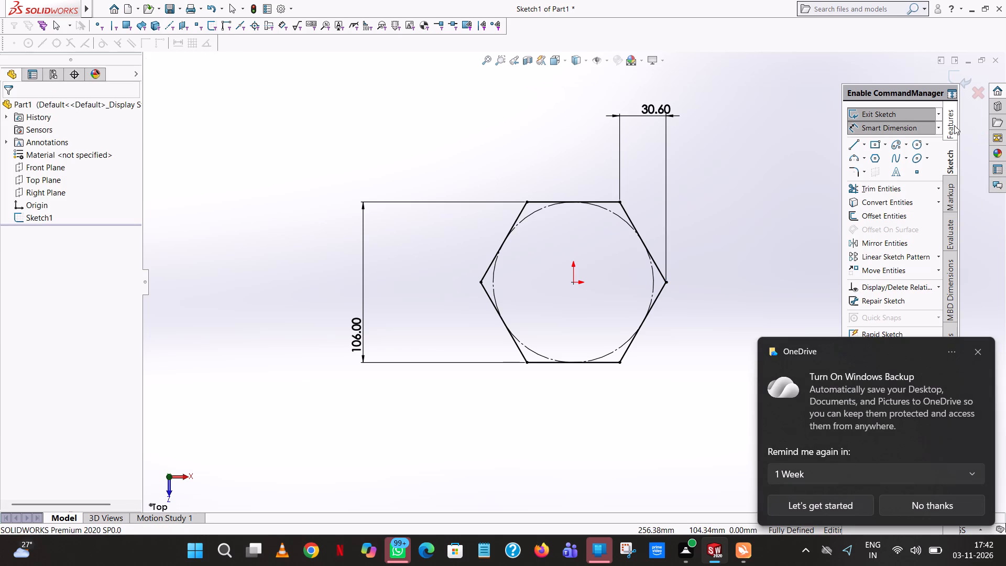
left_click(978, 350)
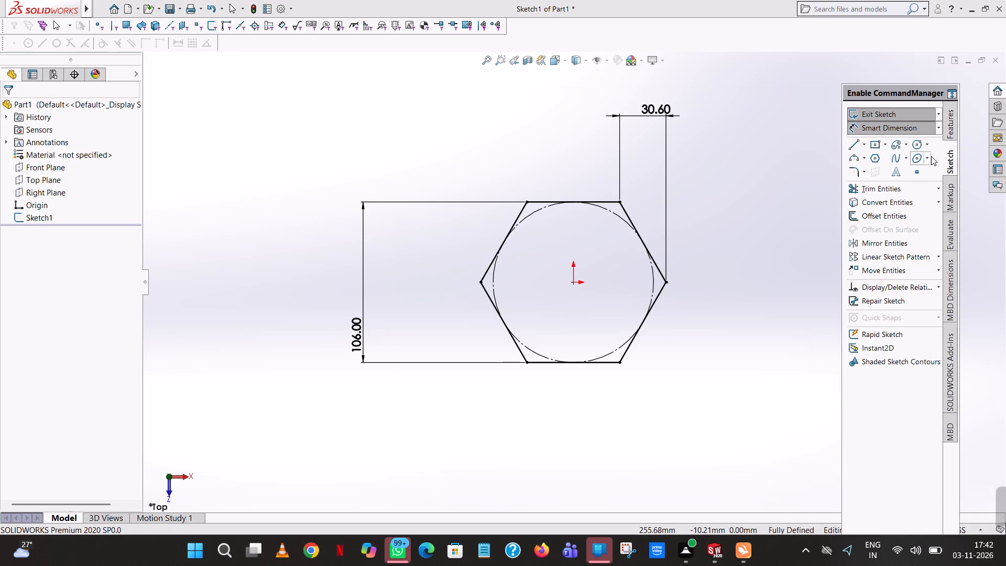
Extrude the hexagon sketch as a blind boss 57 mm deep.
left_click(948, 129)
left_click(909, 115)
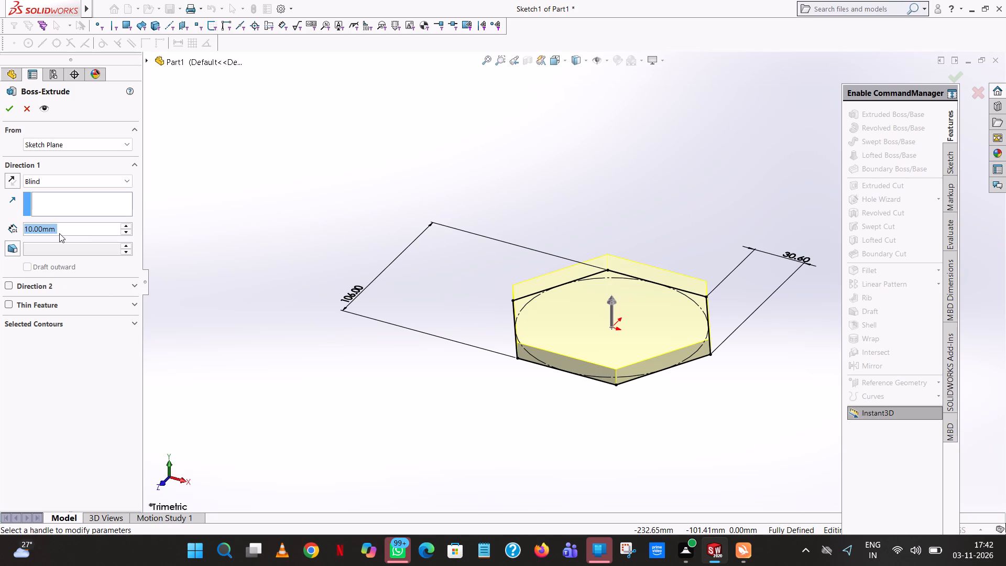
type("57")
key("Return")
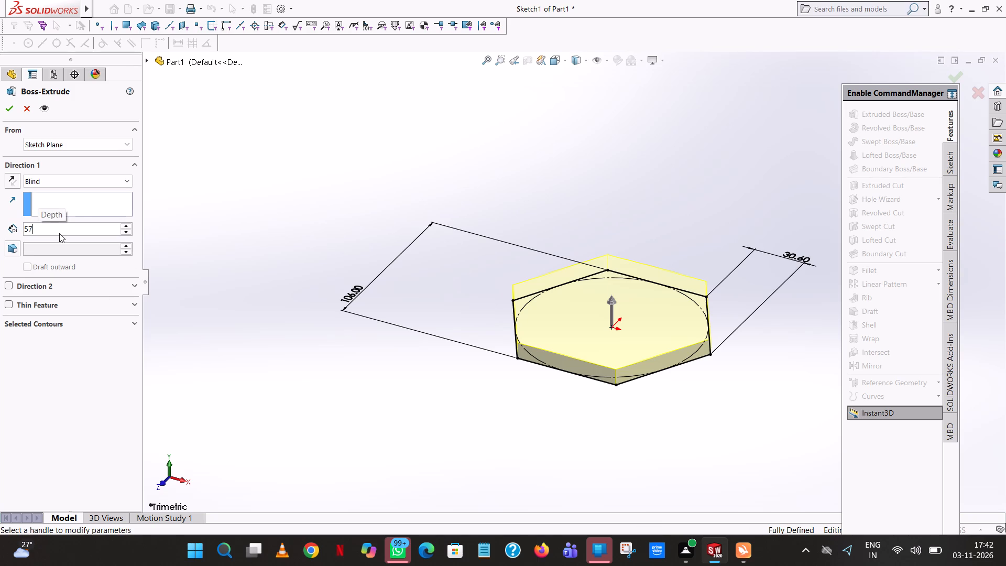
left_click(3, 110)
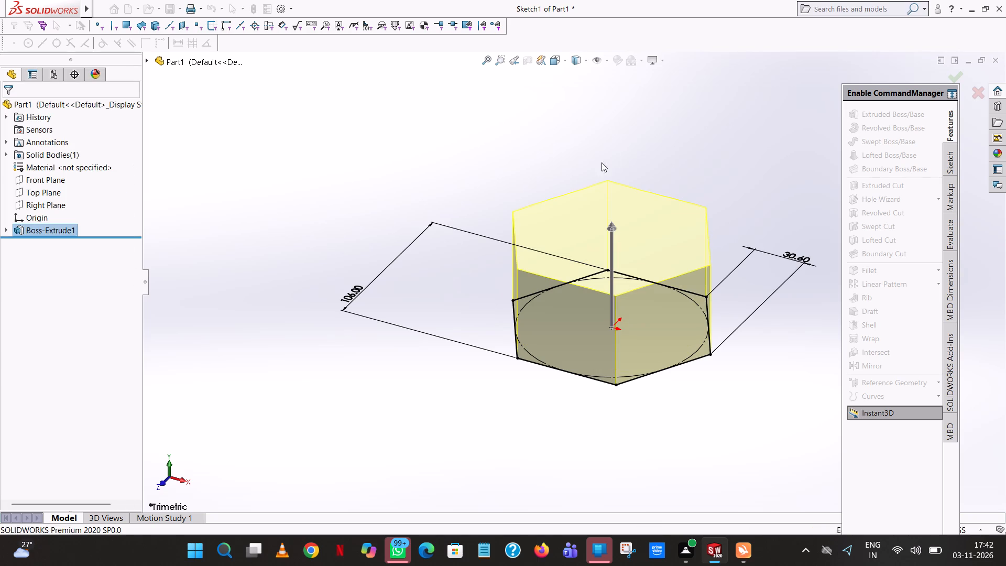
left_click(653, 146)
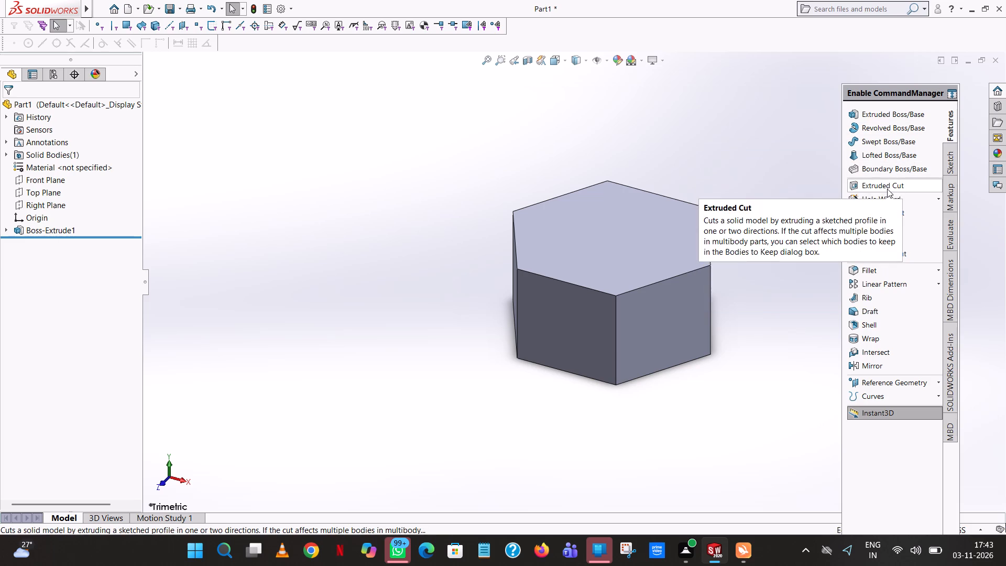
Start an Extruded Cut sketch on the prism's top hexagonal face and draw a circle of radius 45 mm centred on the origin.
left_click(887, 189)
left_click(605, 233)
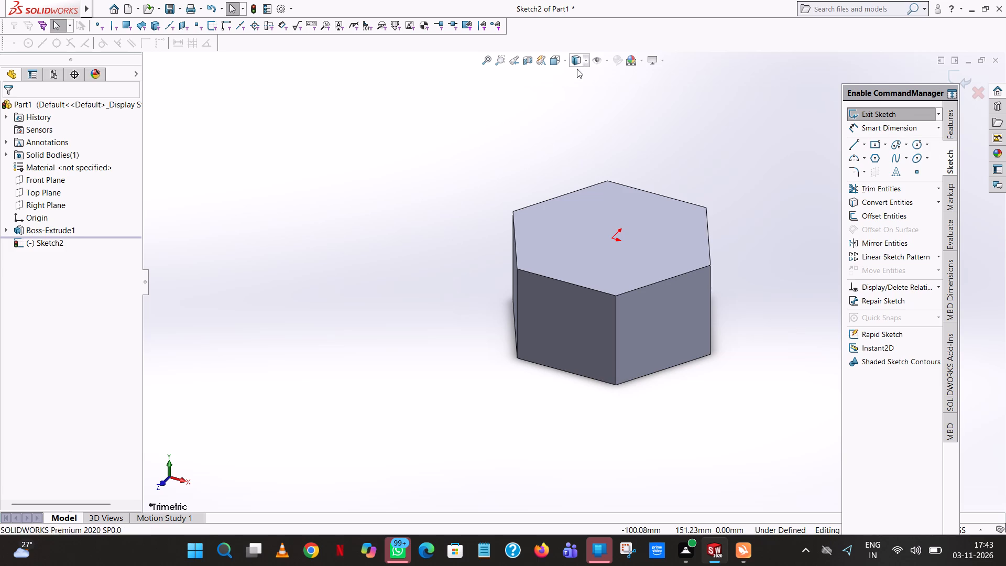
left_click(565, 61)
left_click(618, 120)
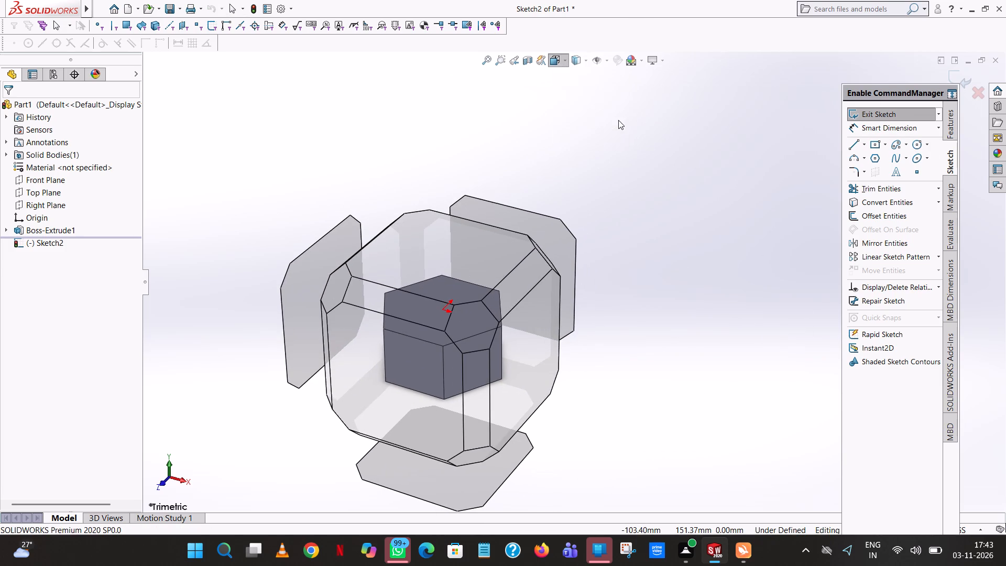
left_click(916, 147)
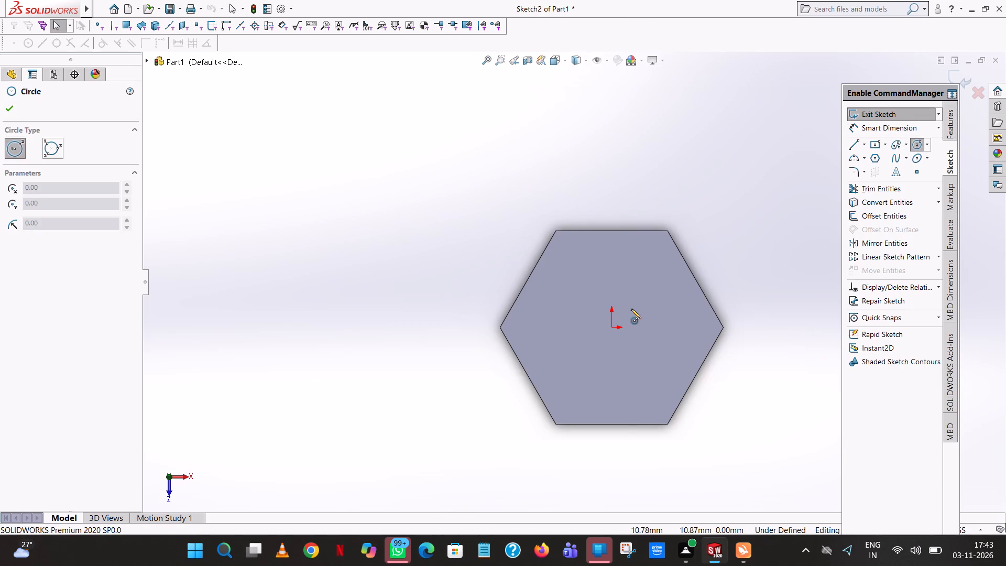
left_click(614, 329)
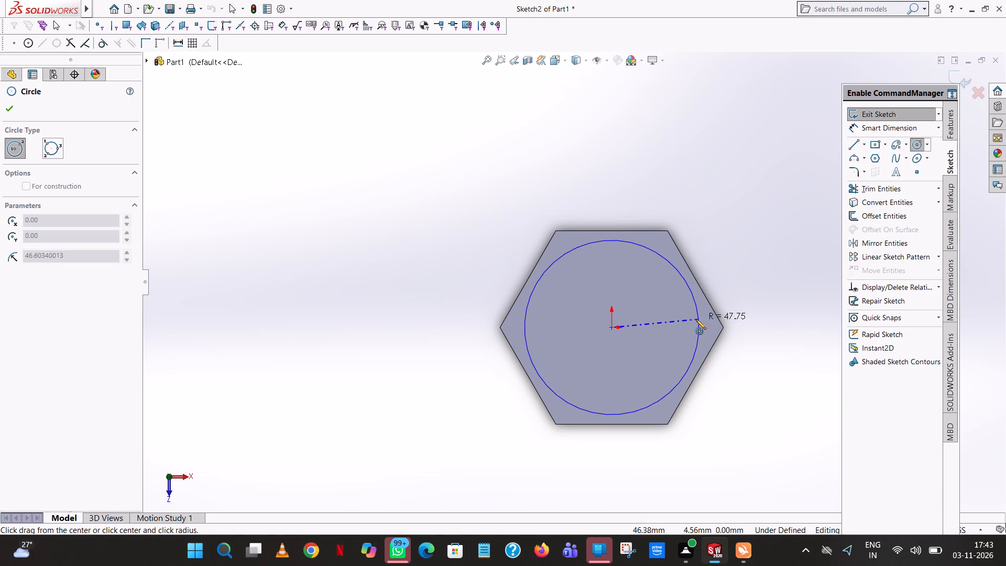
left_click(693, 320)
type("45")
key("Return")
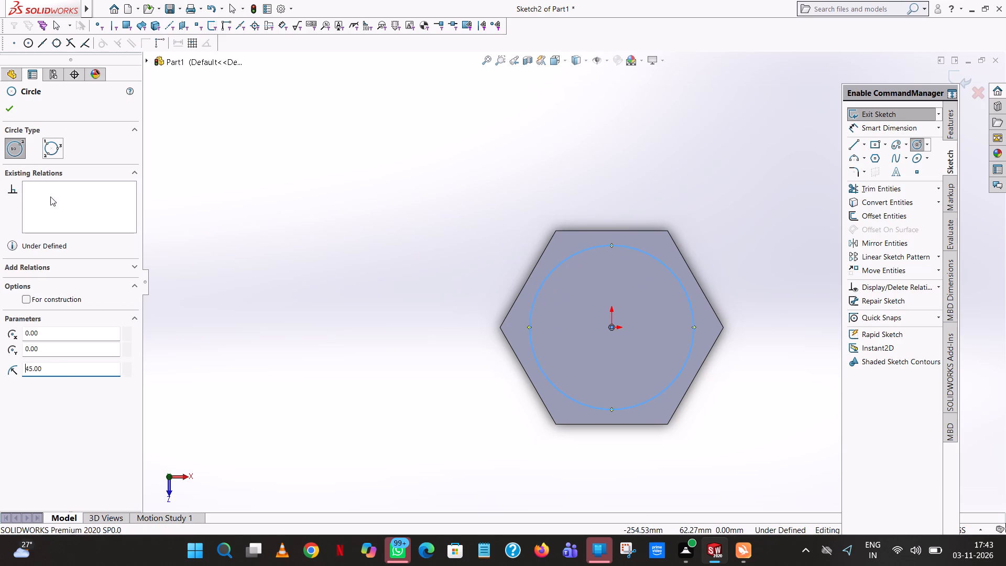
left_click(9, 108)
left_click(767, 157)
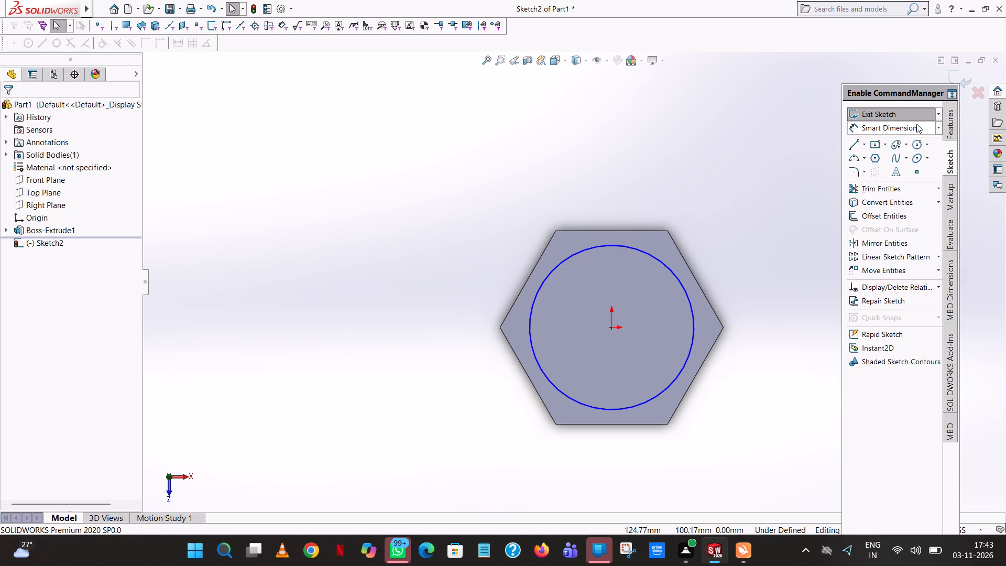
Dimension the circle's diameter above the hexagon, keeping its existing size.
left_click(916, 124)
left_click(630, 248)
left_click(571, 128)
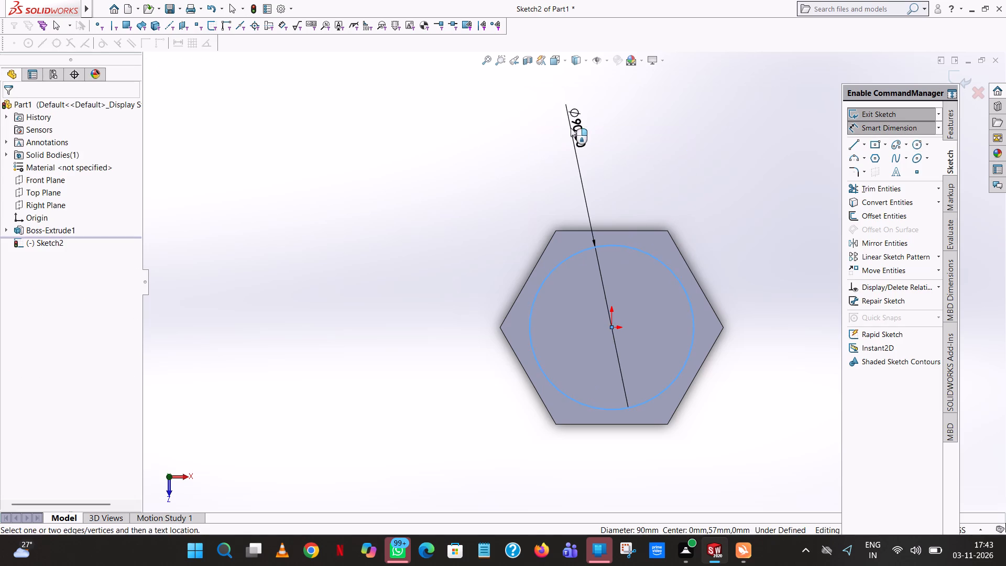
left_click(528, 108)
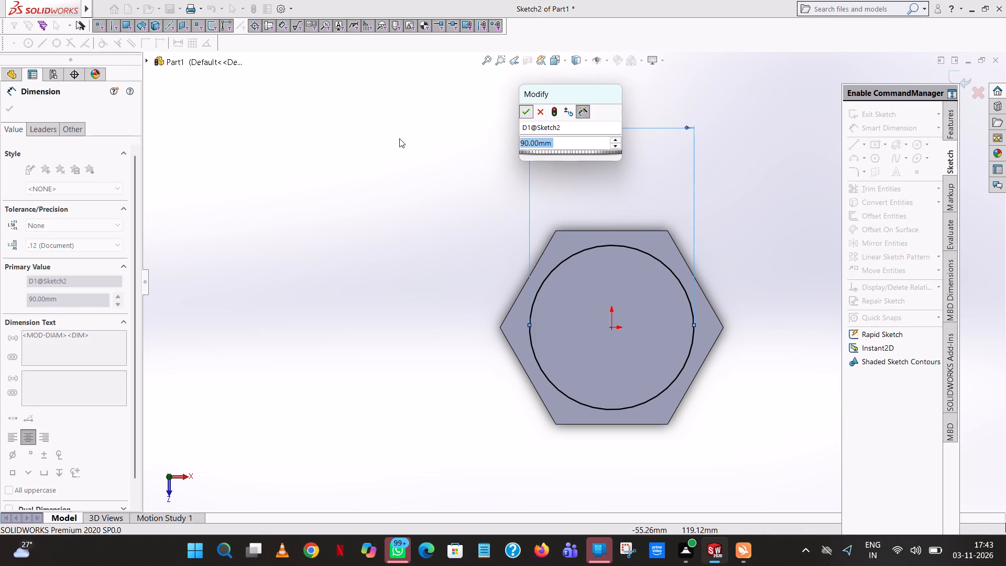
left_click(397, 139)
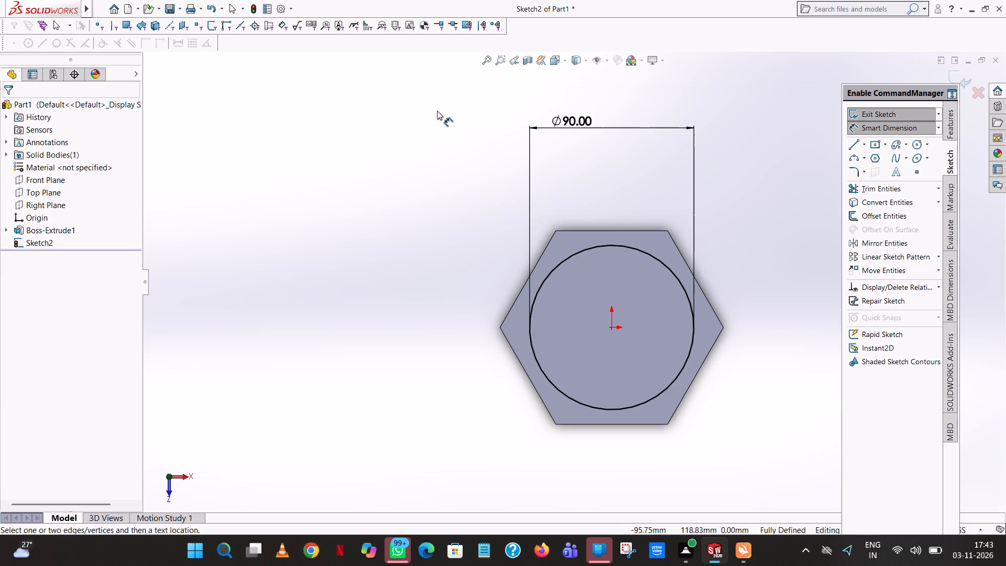
left_click(380, 136)
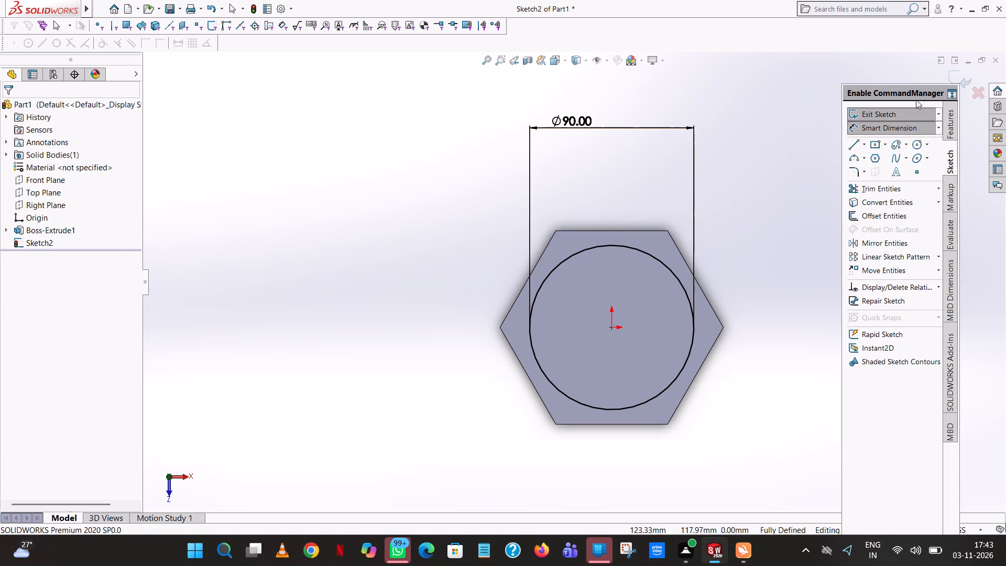
Cut the circle into the hexagonal prism as a blind pocket 45 mm deep.
left_click(952, 134)
left_click(877, 186)
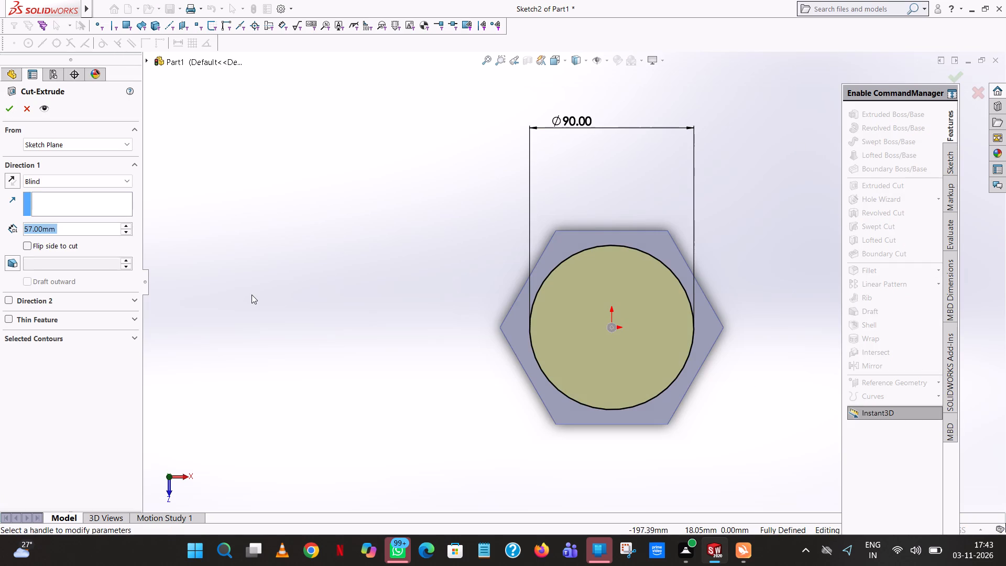
type("45")
key("Return")
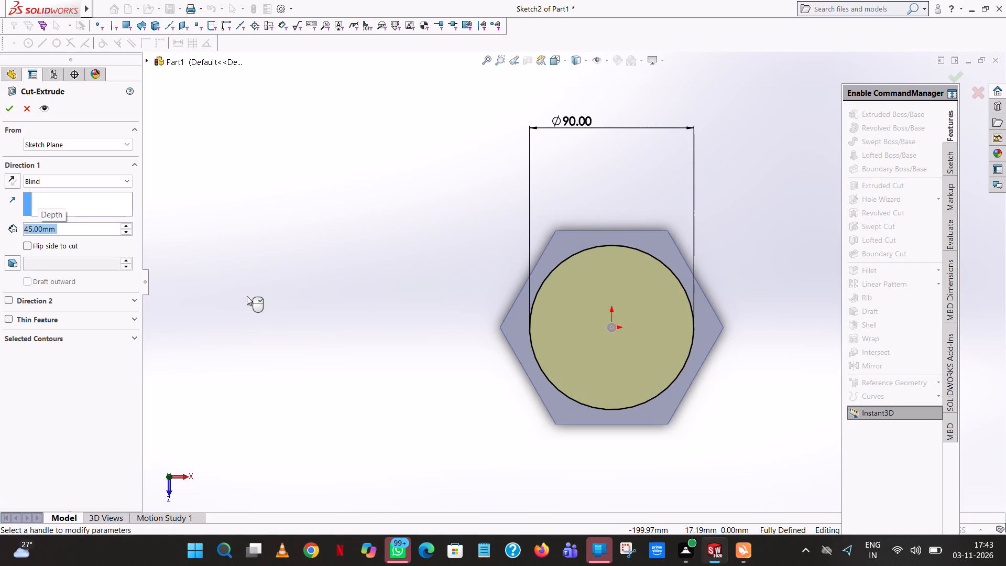
left_click(247, 293)
middle_click_drag(544, 457, 522, 198)
scroll(522, 197, "up", 1)
left_click(6, 111)
scroll(255, 176, "up", 1)
middle_click_drag(256, 176, 262, 186)
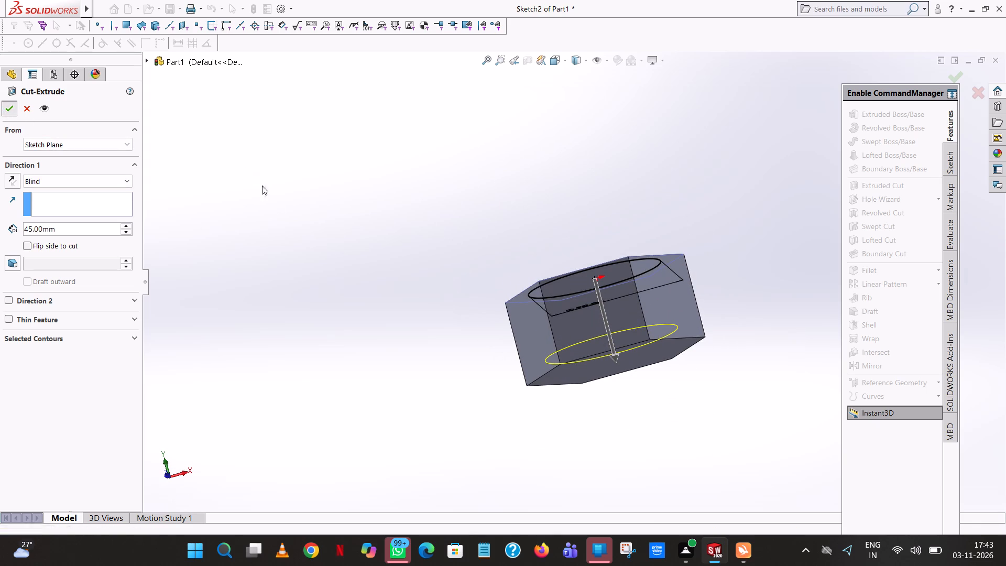
middle_click_drag(262, 186, 323, 247)
middle_click_drag(323, 247, 414, 362)
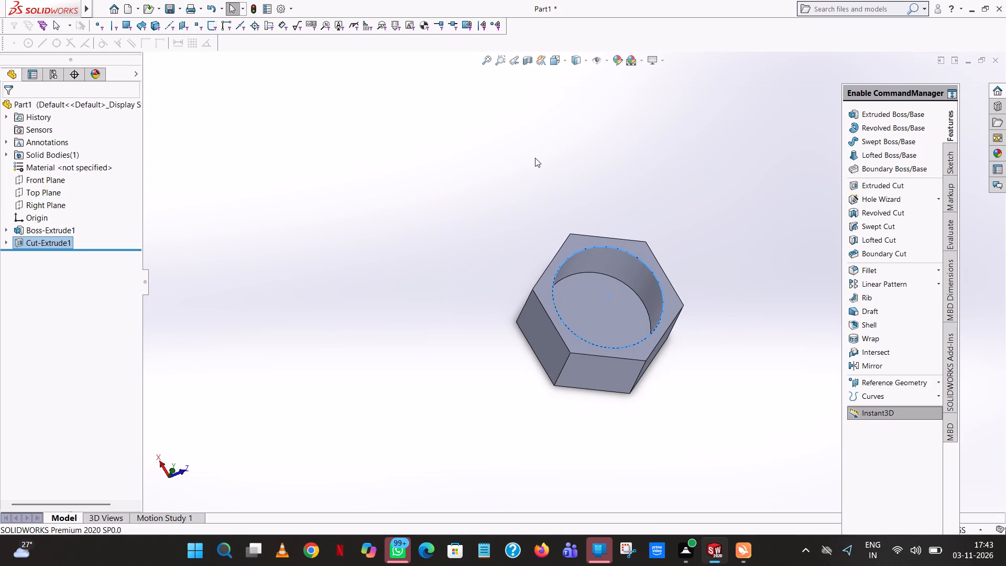
left_click(557, 129)
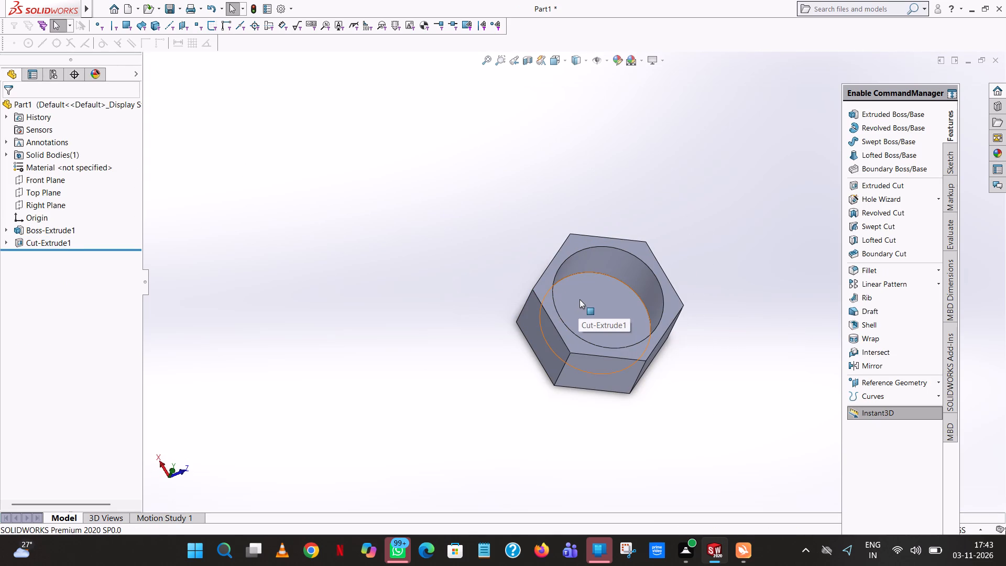
middle_click_drag(610, 297, 669, 157)
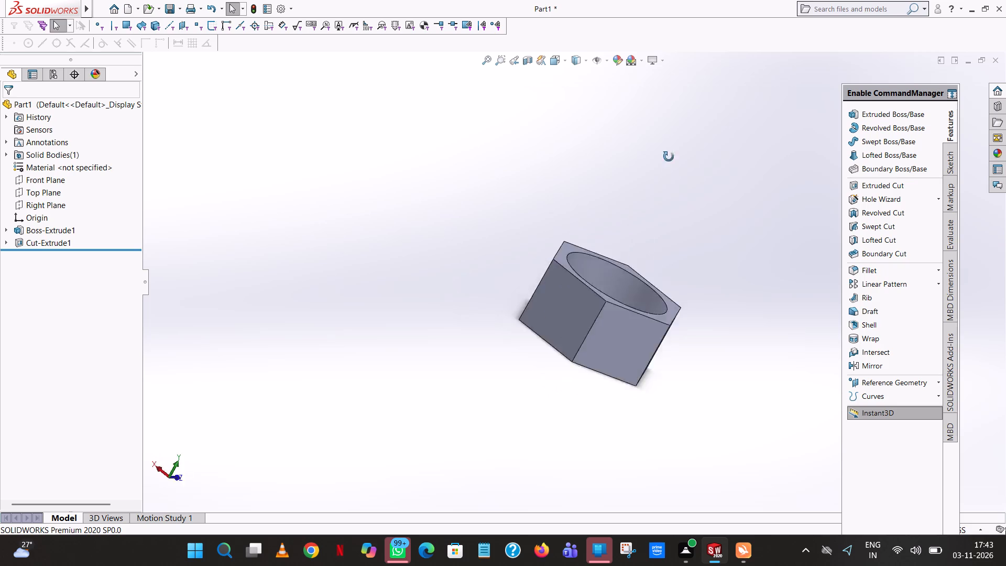
Start an Extruded Cut sketch on the prism's closed bottom hexagonal face and view it from the Bottom orientation.
middle_click_drag(669, 157, 714, 91)
scroll(668, 296, "up", 1)
middle_click_drag(668, 299, 689, 161)
left_click(863, 183)
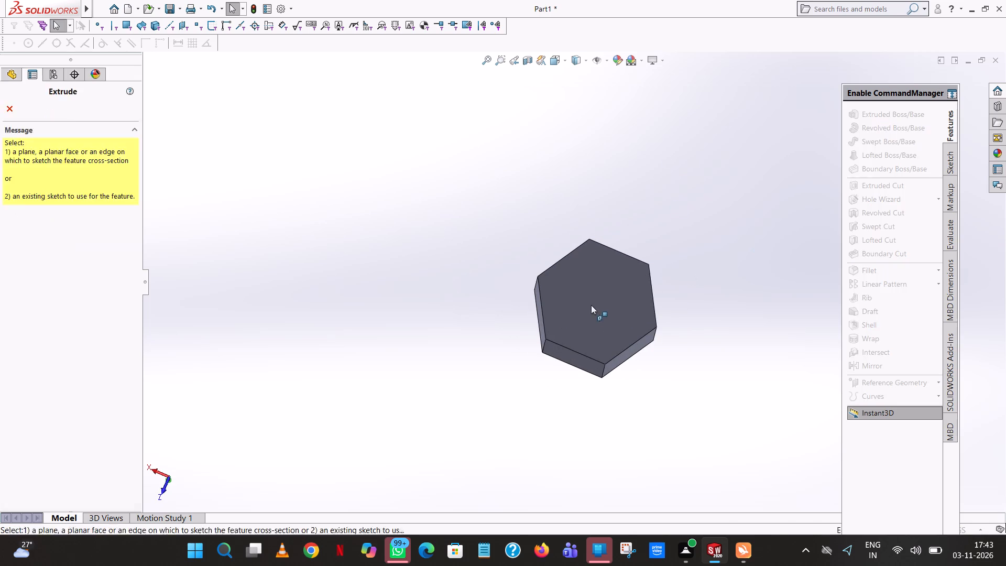
left_click(589, 306)
left_click(565, 63)
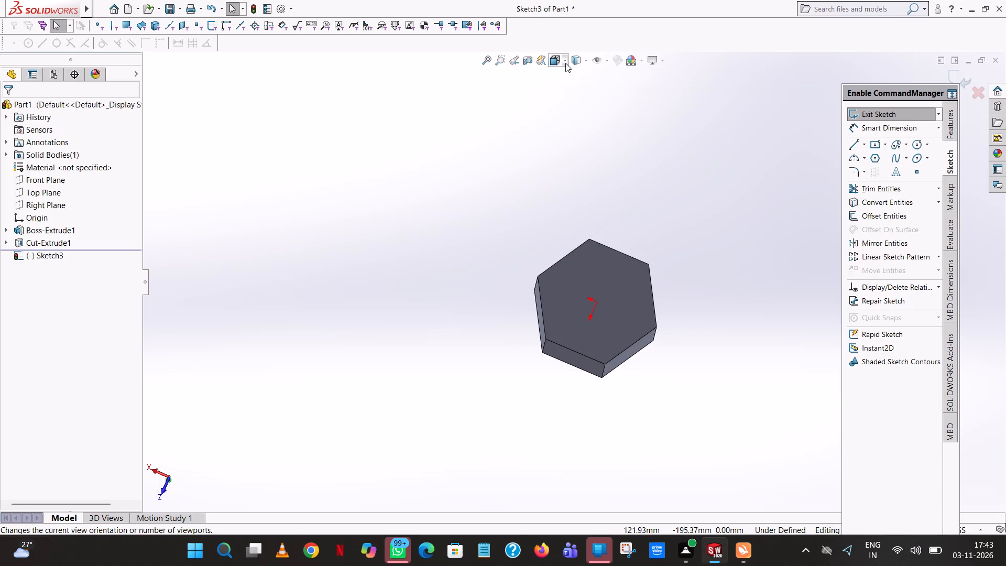
left_click(618, 123)
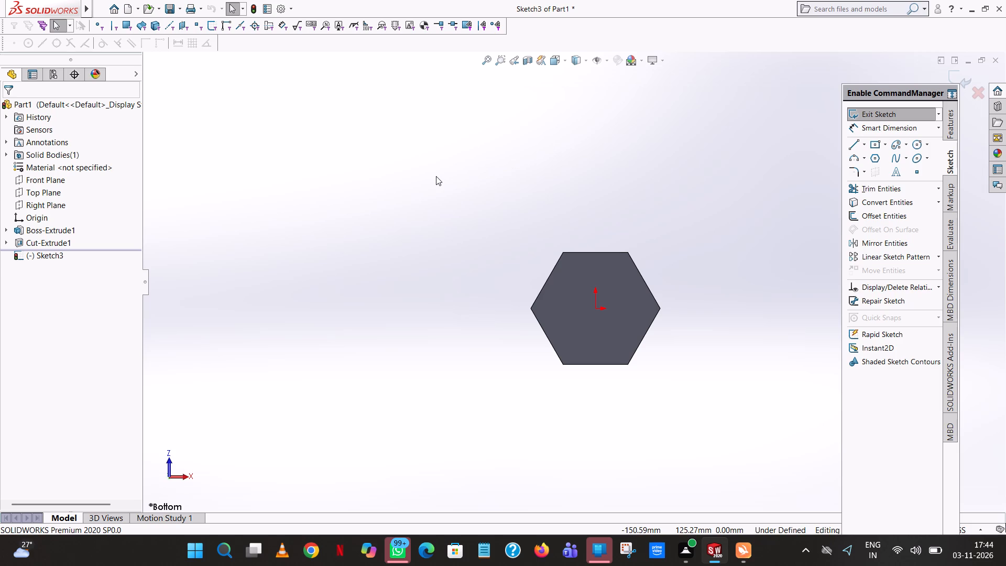
Draw a circle centred on the origin of the bottom face with a radius of 7/2 mm.
left_click(913, 148)
scroll(579, 344, "down", 5)
left_click(617, 234)
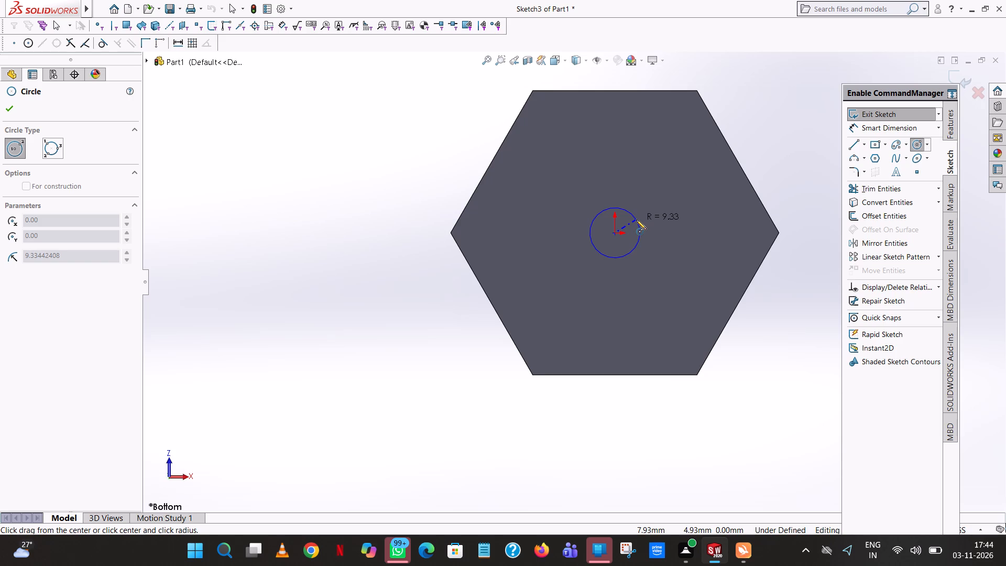
left_click(633, 216)
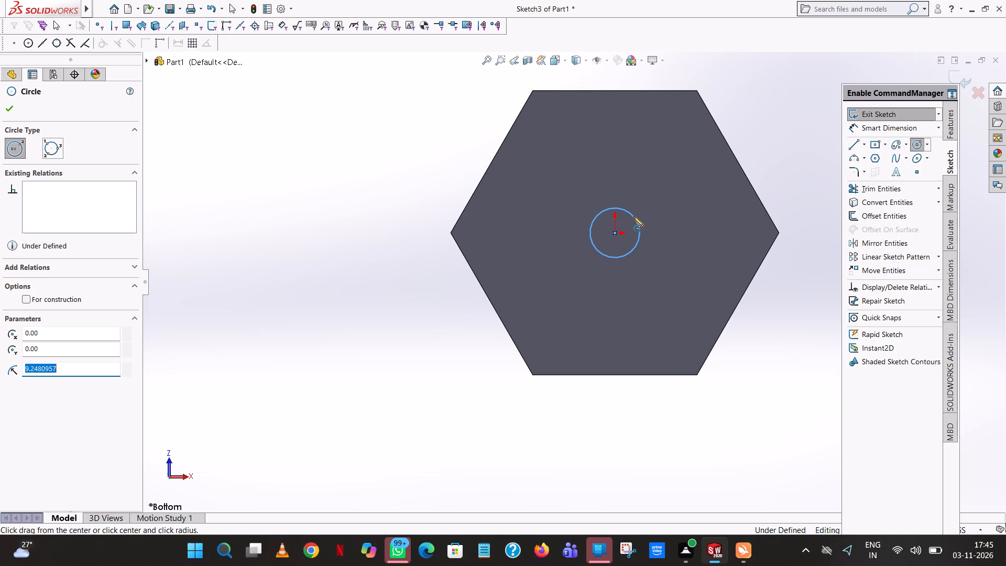
key("7")
type("/2")
key("Return")
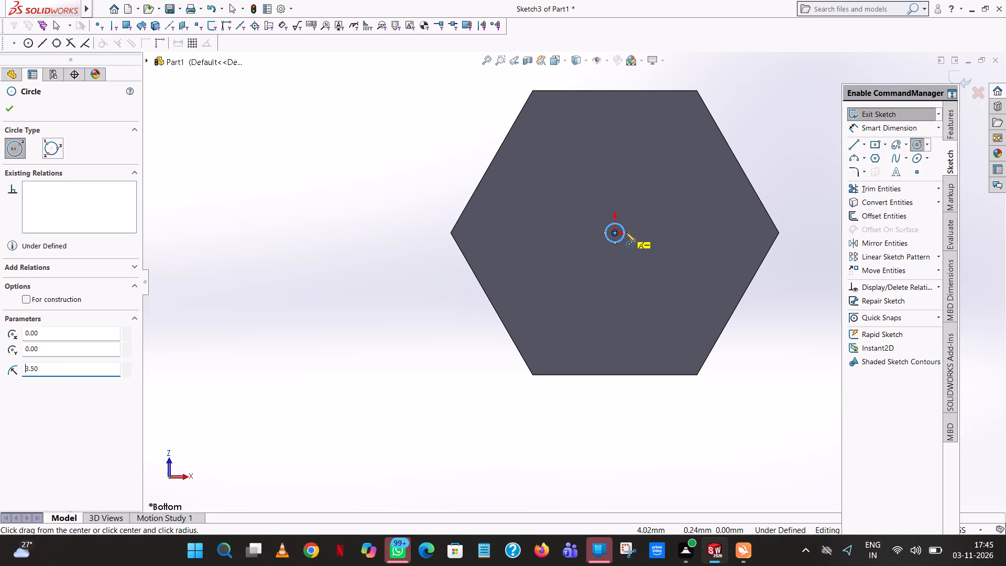
right_click(521, 62)
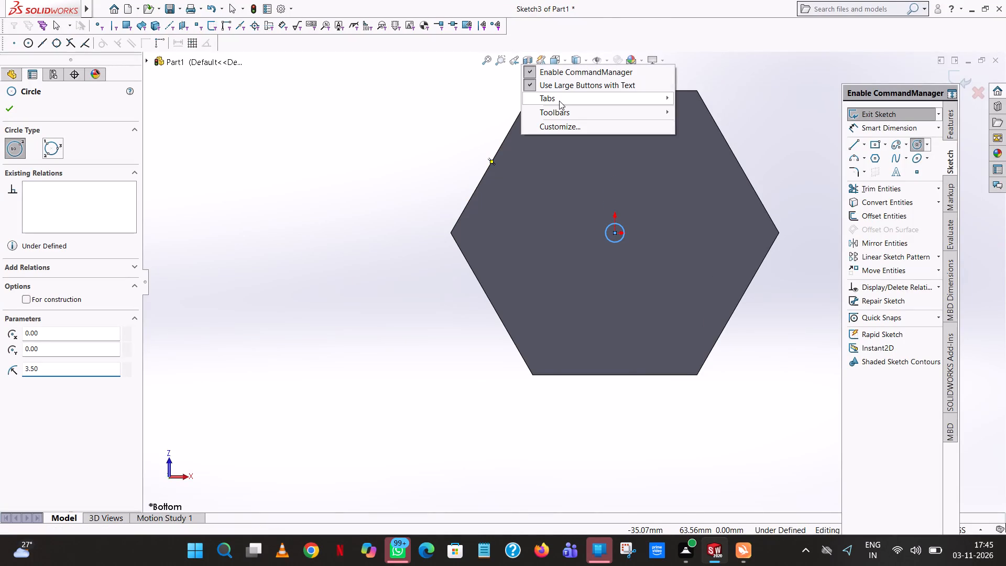
left_click(432, 158)
right_click(419, 179)
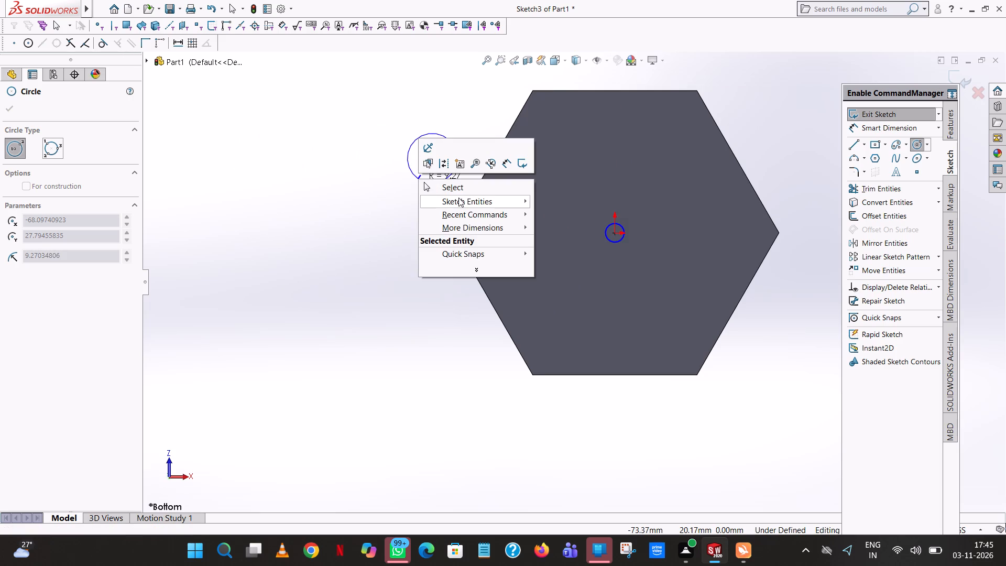
left_click(458, 198)
left_click(467, 186)
Set the radius of the circle on the bottom face to 7 mm.
left_click(608, 225)
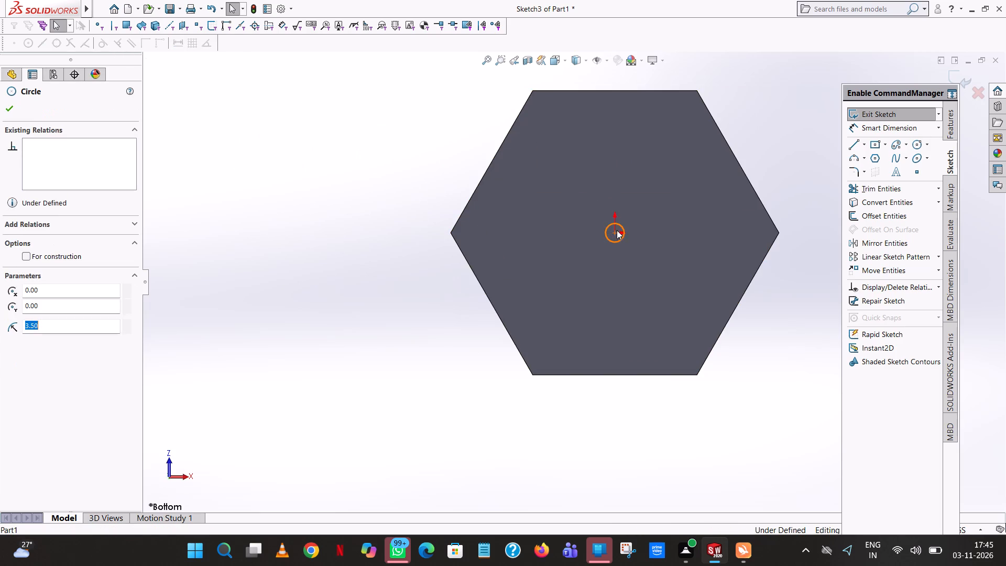
scroll(618, 234, "down", 3)
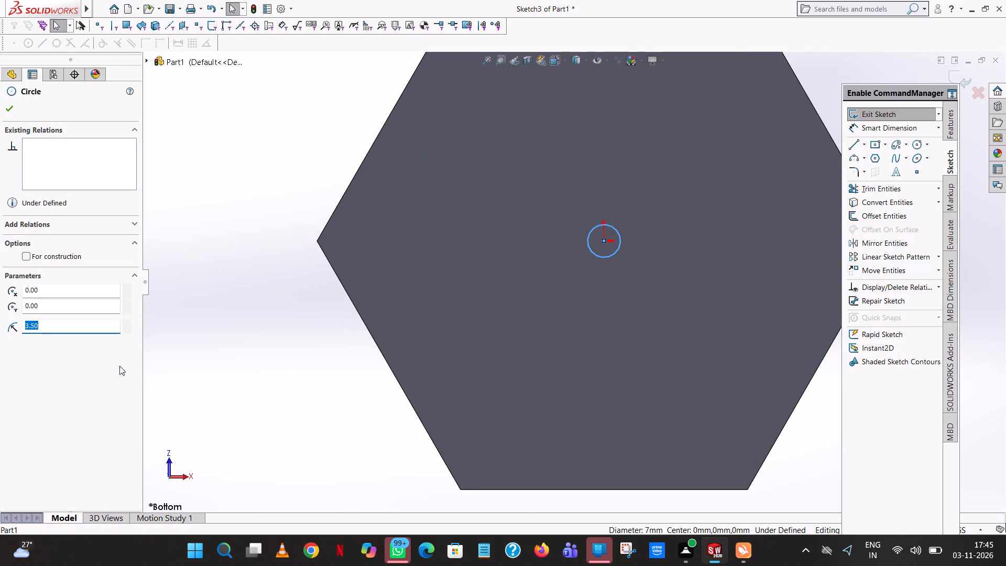
key("7")
key("Return")
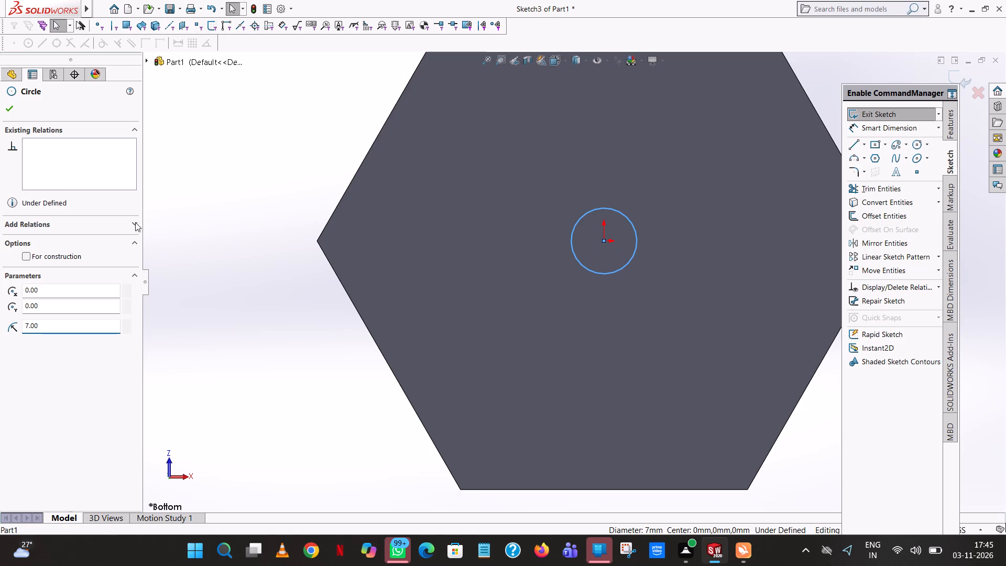
left_click(246, 136)
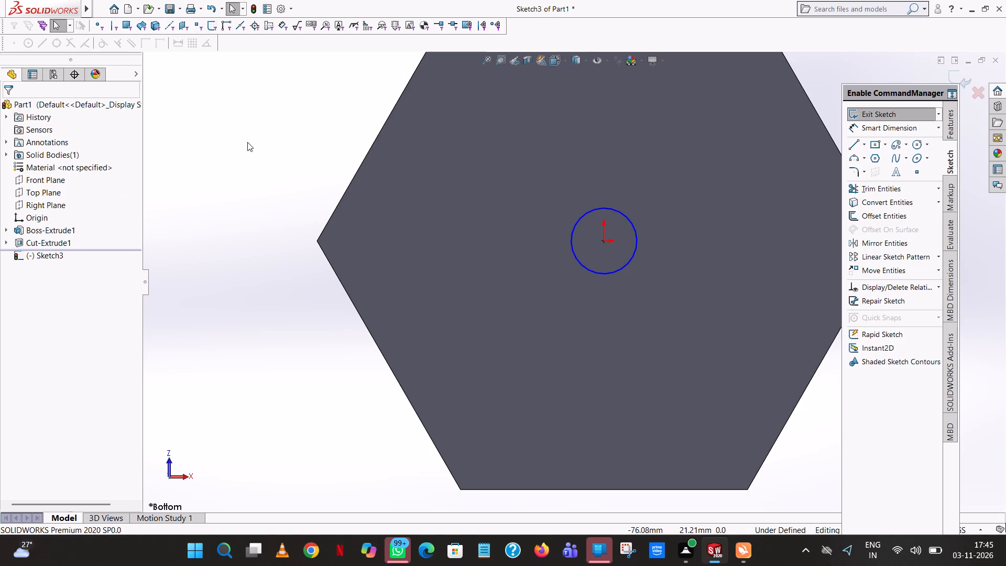
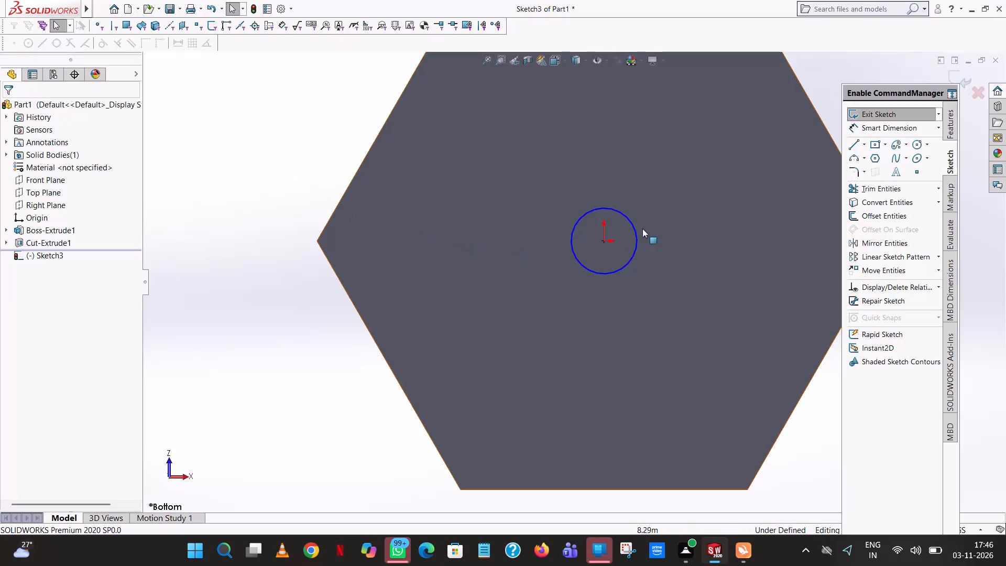
Dimension the diameter of the origin-centred circle on the bottom face, placing the dimension outside the hexagon.
left_click(183, 188)
scroll(421, 237, "up", 5)
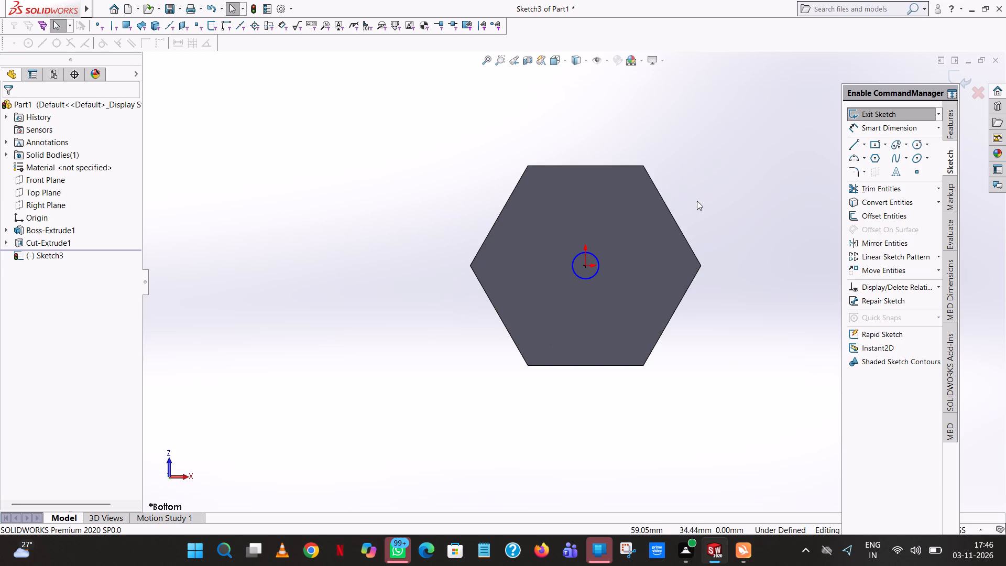
middle_click_drag(700, 216, 702, 224)
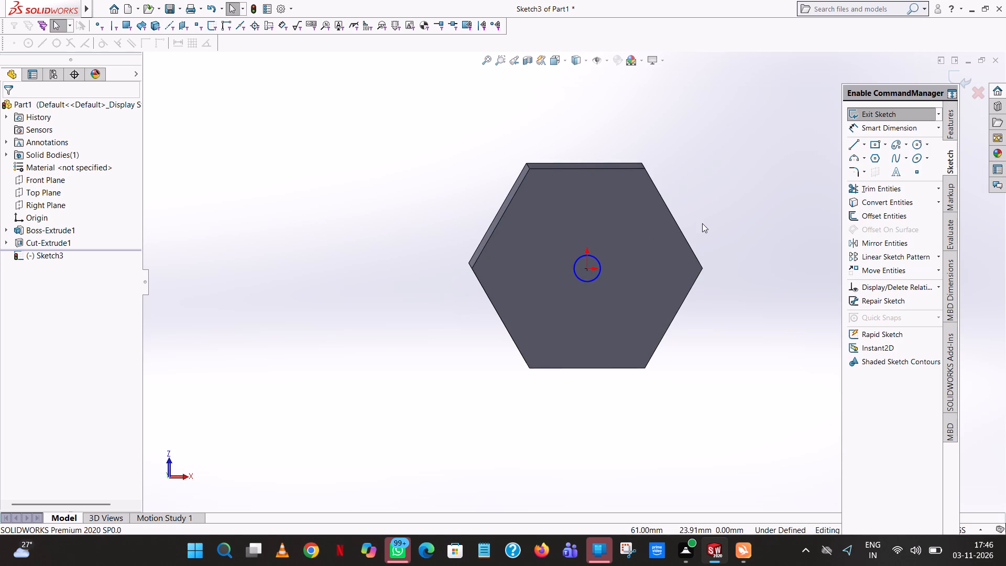
scroll(607, 267, "down", 5)
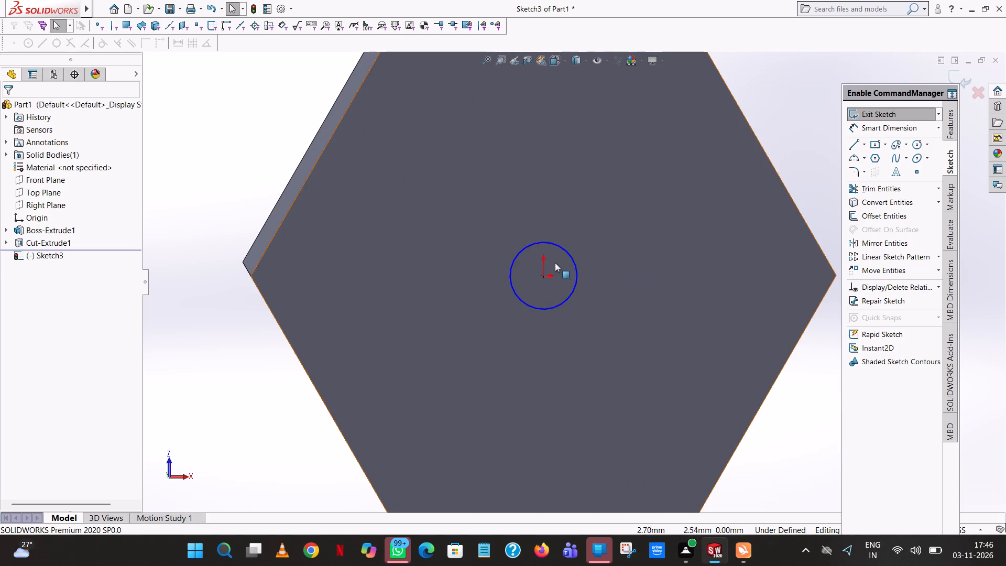
left_click(557, 245)
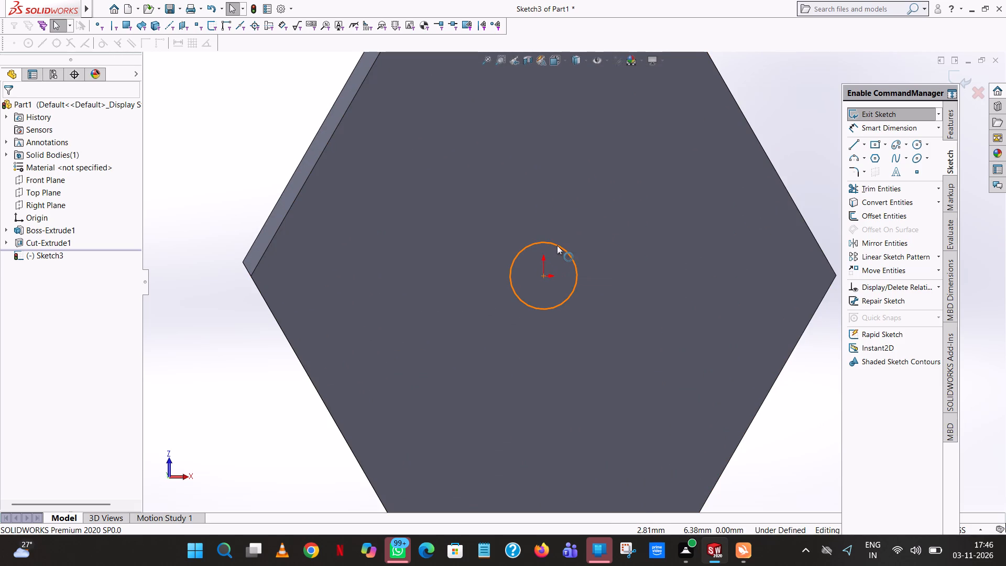
left_click(222, 296)
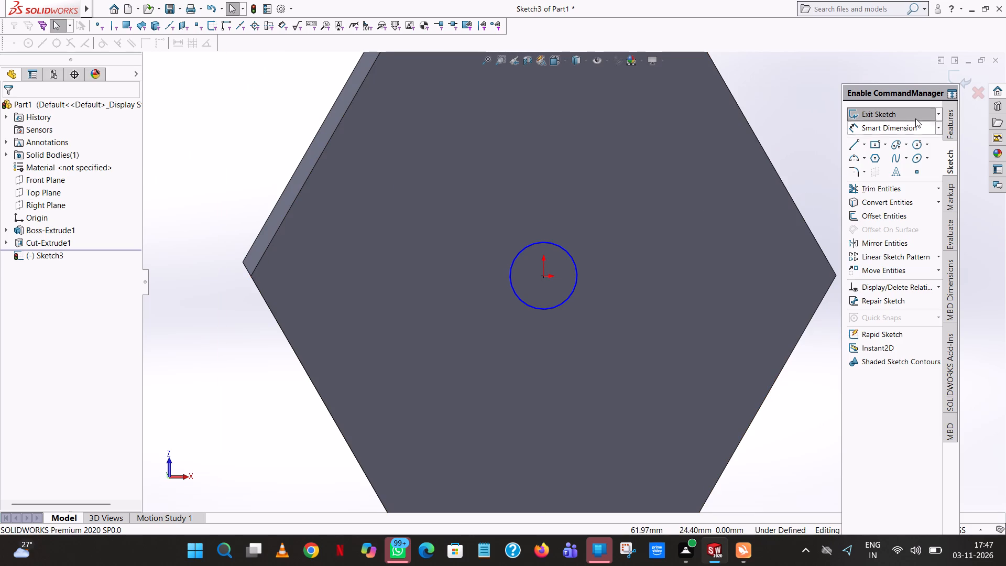
left_click(898, 124)
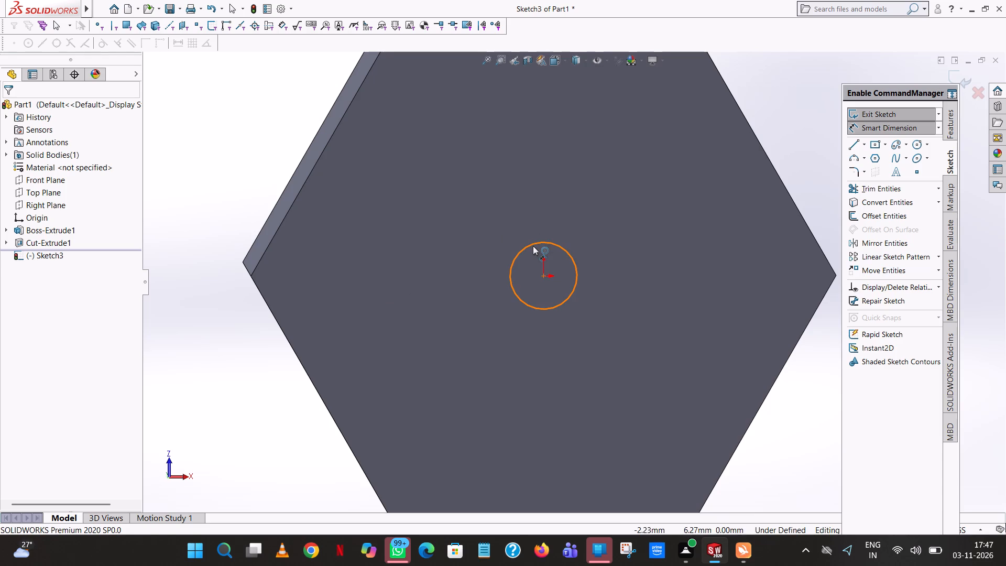
left_click(533, 246)
left_click(194, 202)
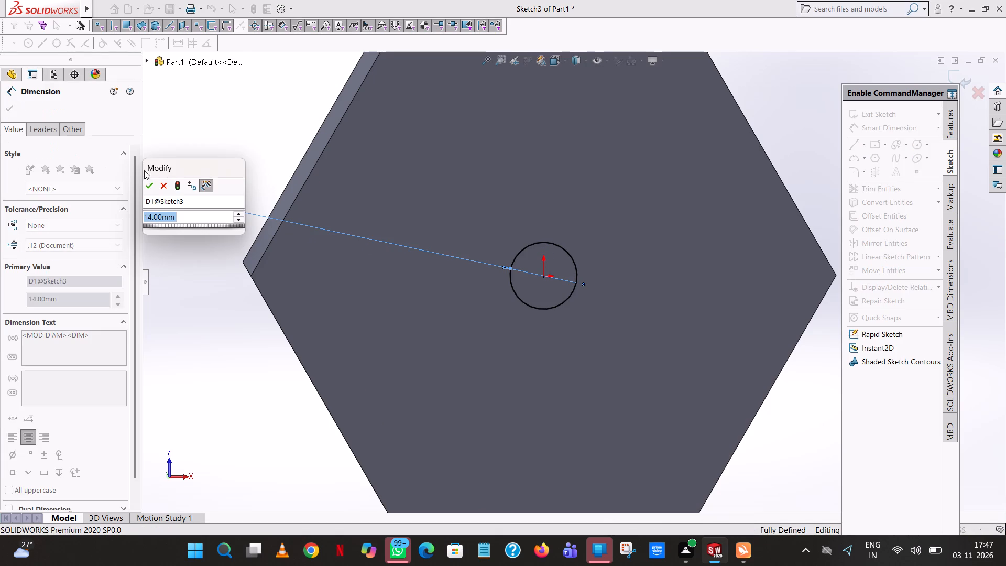
left_click(150, 187)
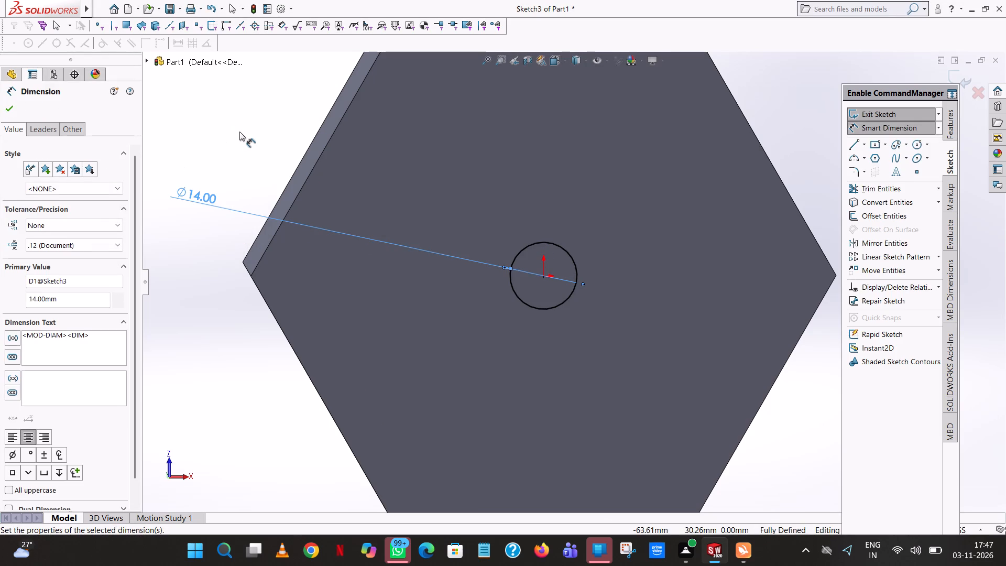
left_click(239, 132)
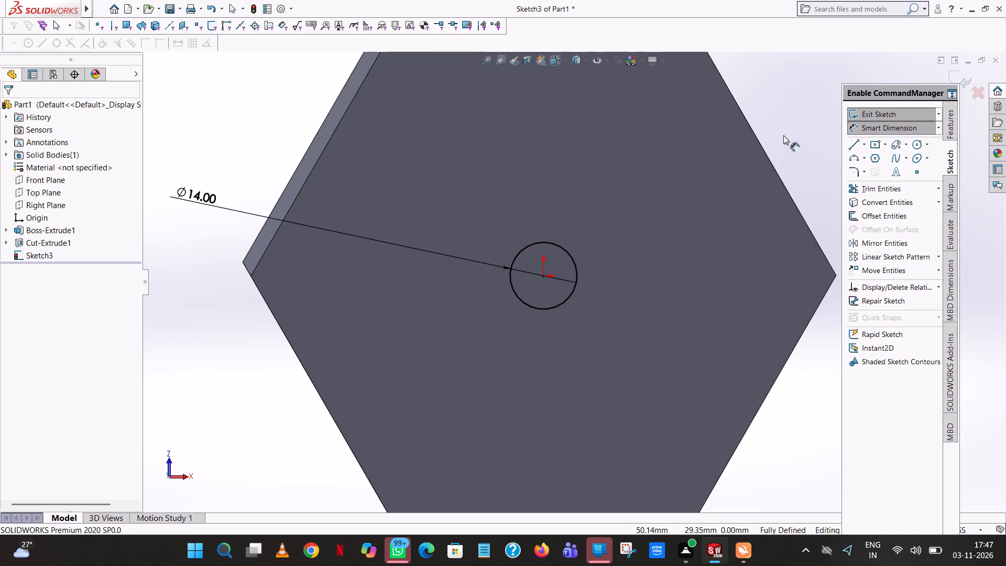
Cut the circle into the prism's bottom face as a blind extruded cut 4 mm deep.
left_click(953, 122)
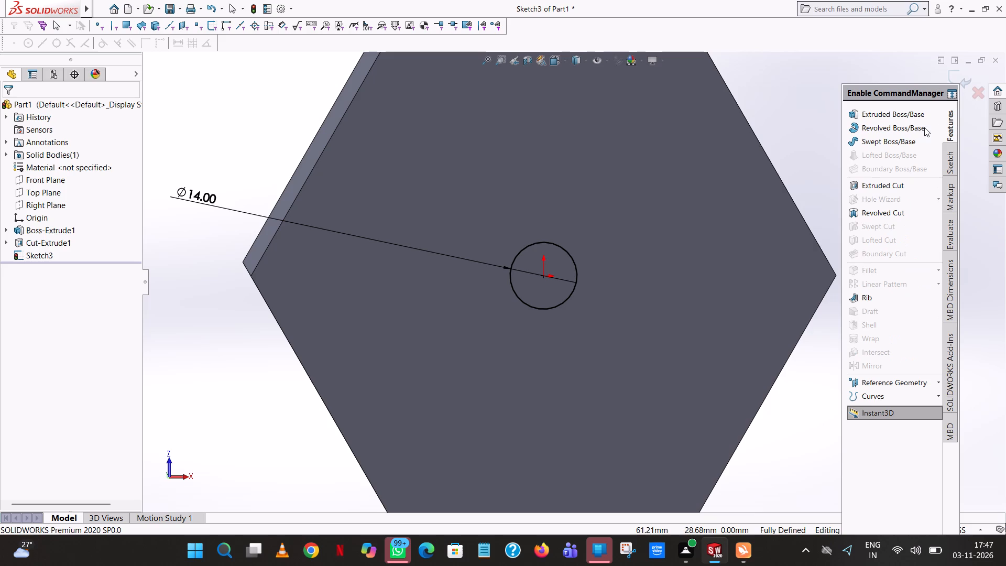
left_click(891, 188)
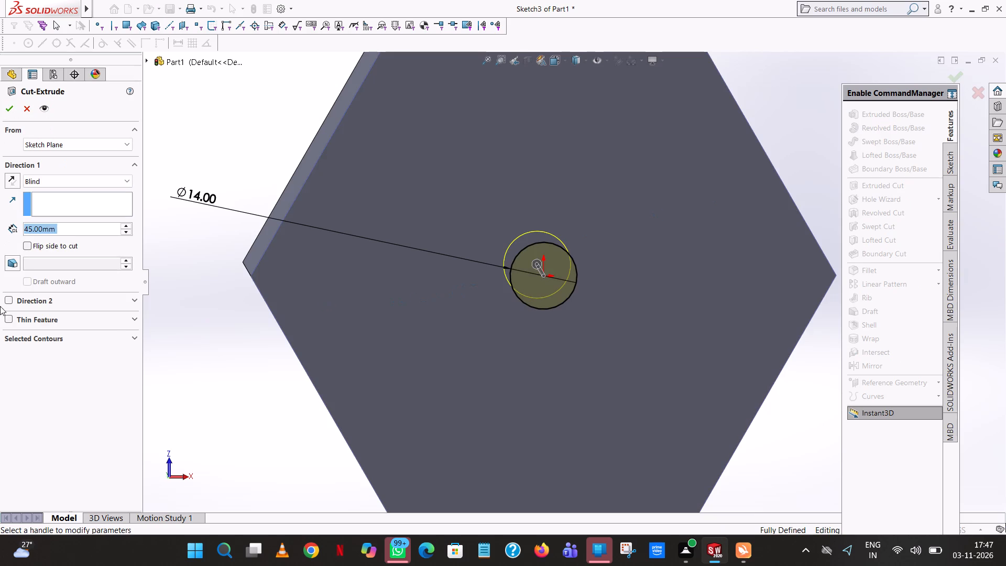
key("4")
key("Return")
left_click(2, 109)
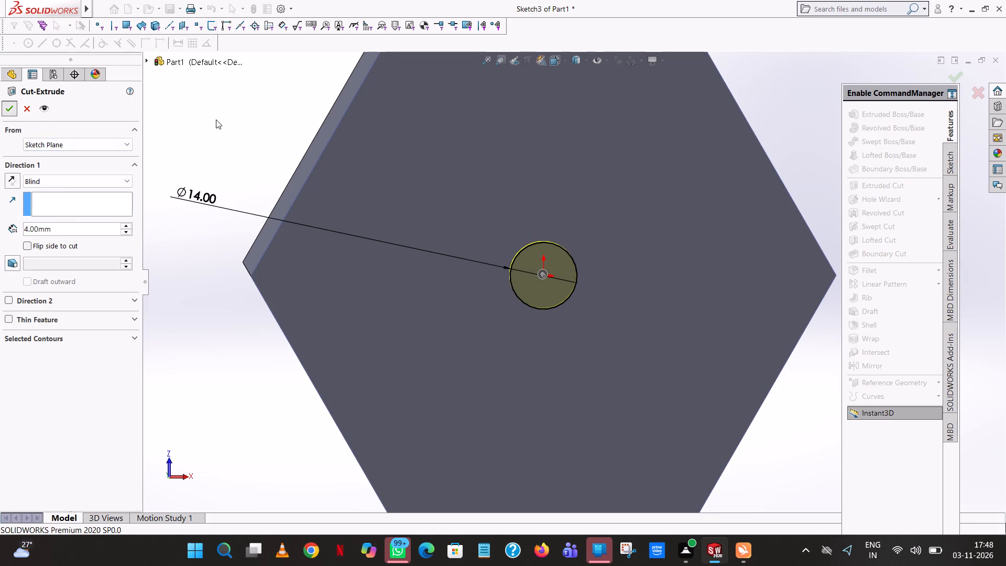
left_click(235, 123)
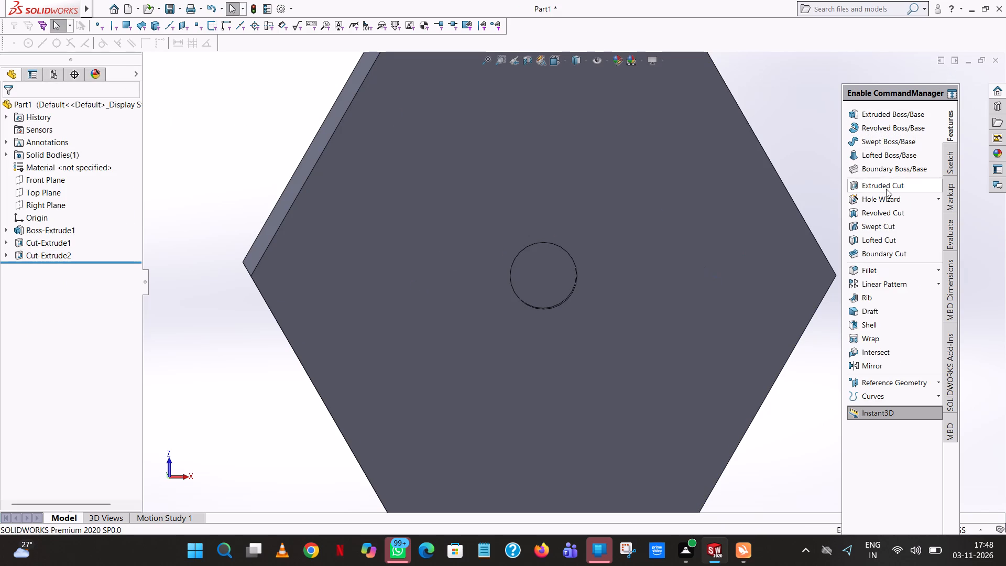
Start an Extruded Cut sketch on the floor of the small circular recess and draw an origin-centred circle of radius 14 mm.
left_click(887, 189)
middle_click(561, 279)
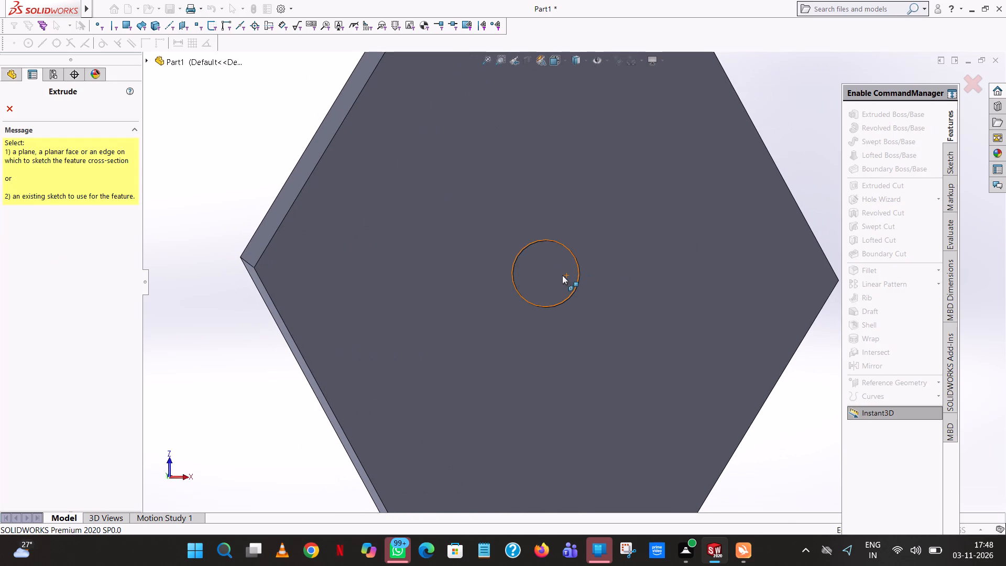
left_click(562, 277)
left_click(915, 146)
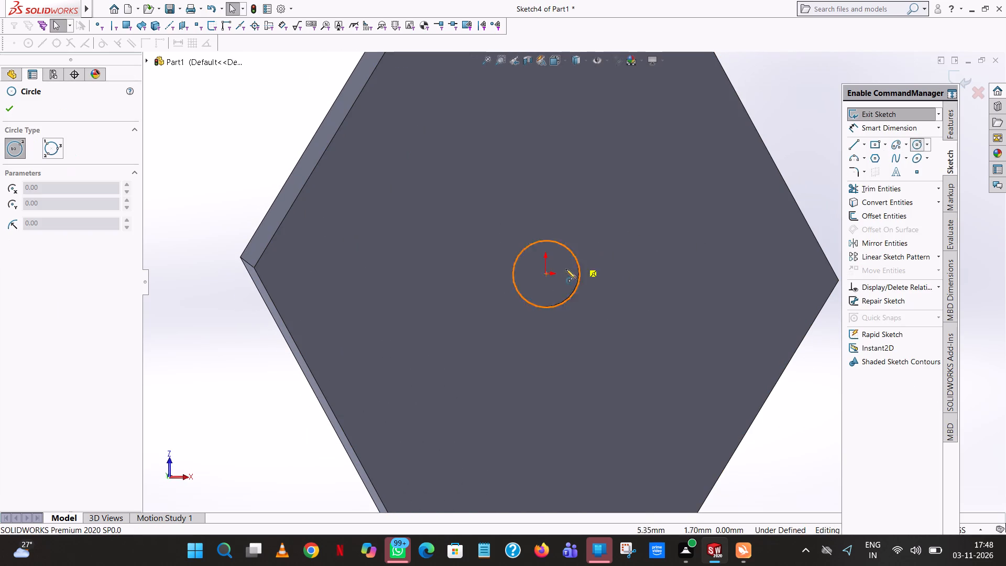
left_click(546, 276)
left_click(577, 237)
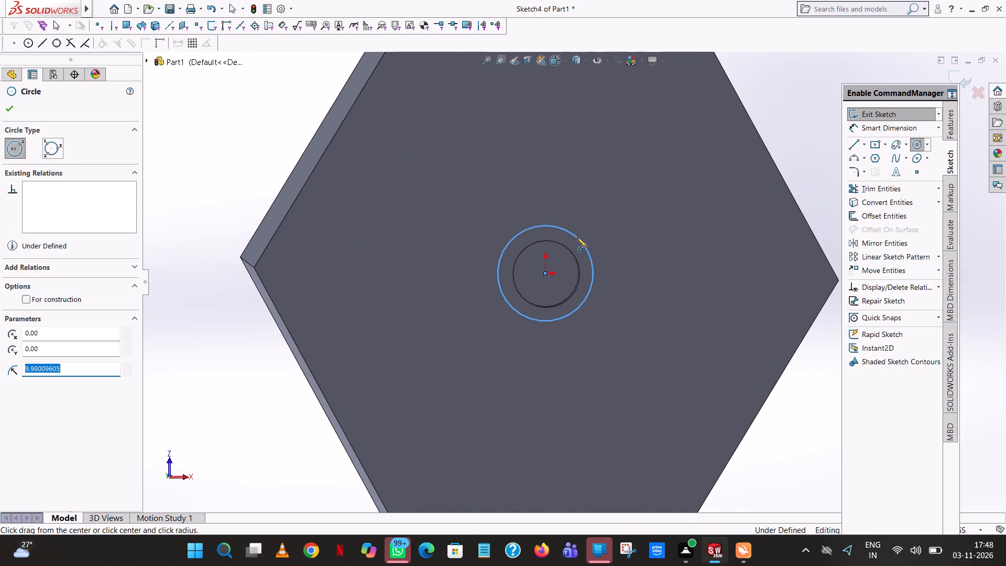
type("14")
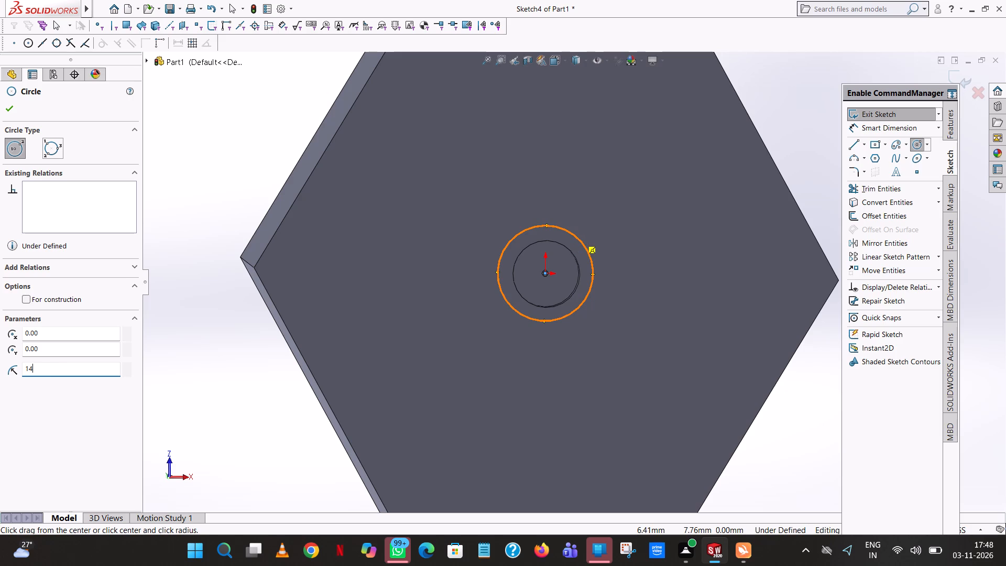
key("Return")
right_click(577, 237)
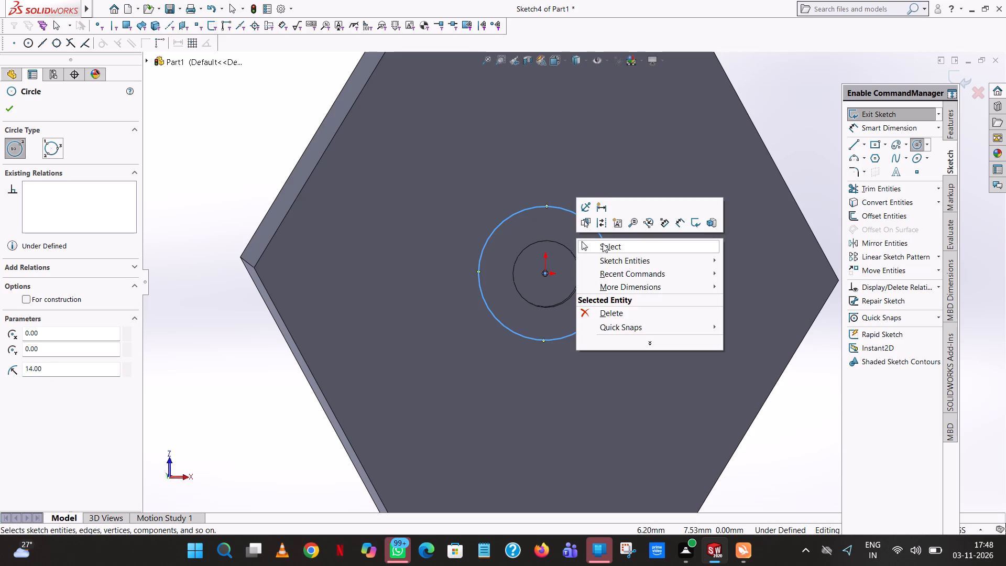
left_click(607, 244)
left_click(768, 123)
scroll(769, 123, "up", 7)
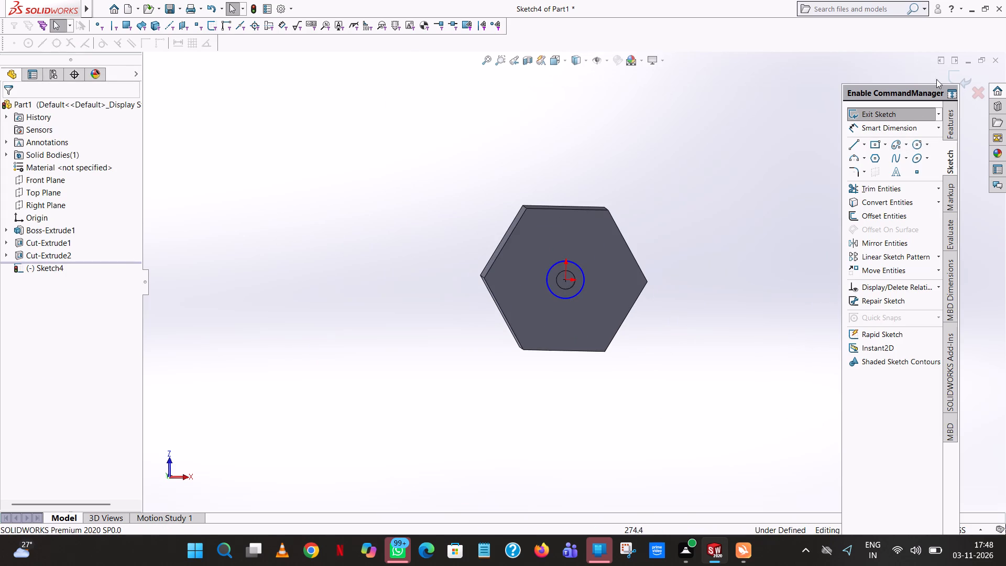
Dimension the diameter of the larger circle sketched on the recess floor, placing the dimension outside the hexagon.
left_click(913, 127)
left_click(583, 277)
left_click(737, 97)
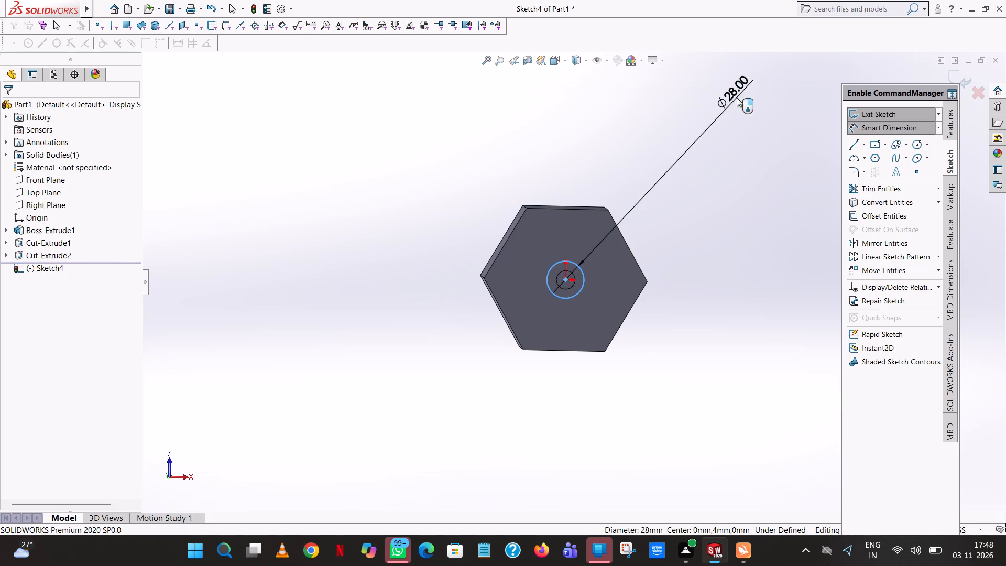
left_click(692, 79)
left_click(619, 189)
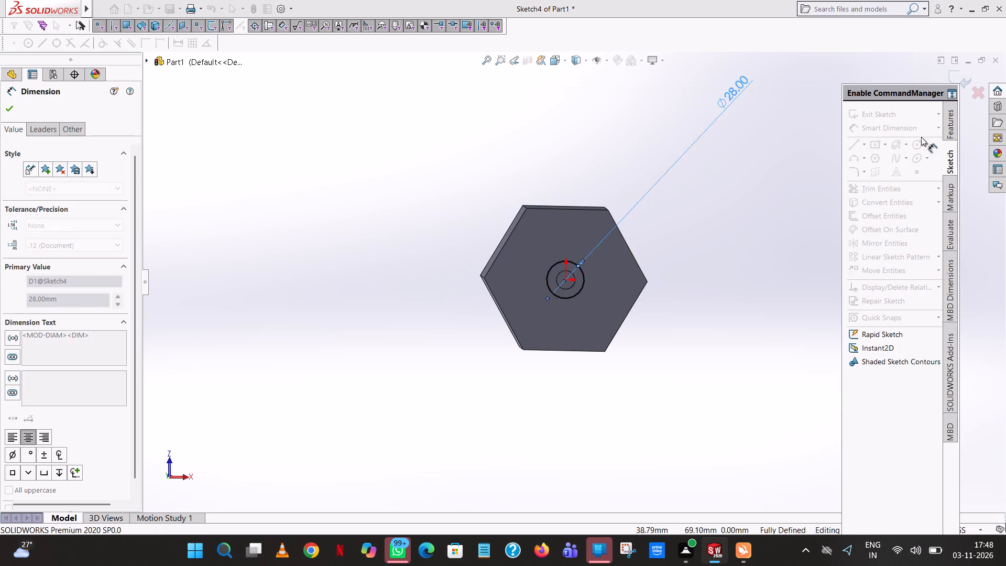
Cut the larger circle from the recess floor into the prism as a blind extruded cut 8 mm deep.
left_click(947, 122)
left_click(870, 182)
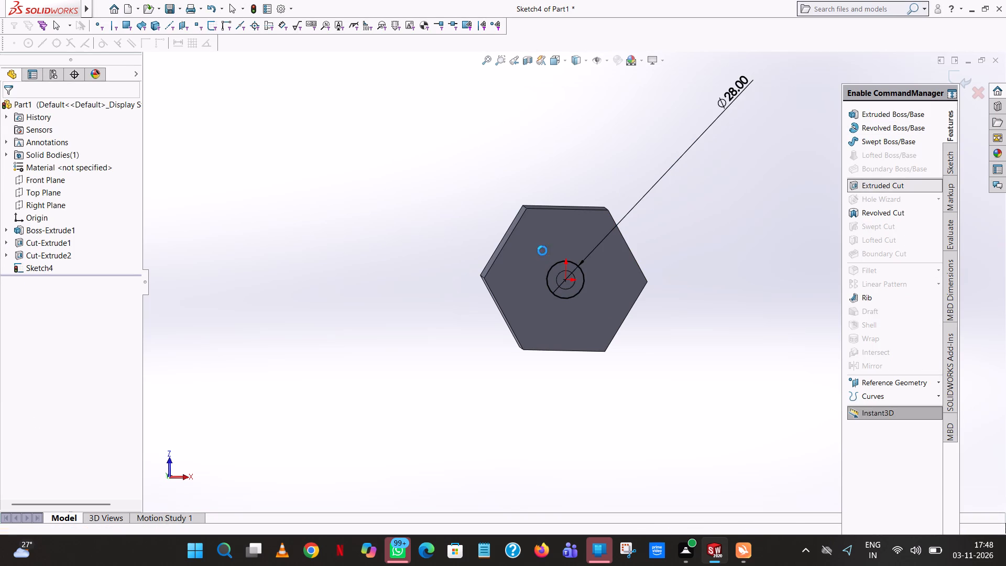
middle_click_drag(454, 220, 596, 354)
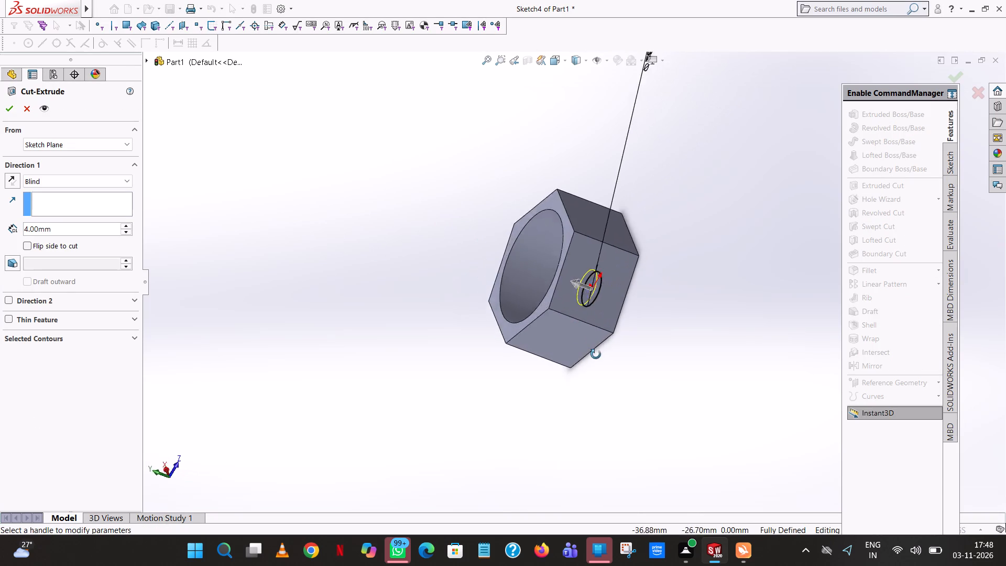
middle_click_drag(596, 354, 653, 345)
double_click(104, 225)
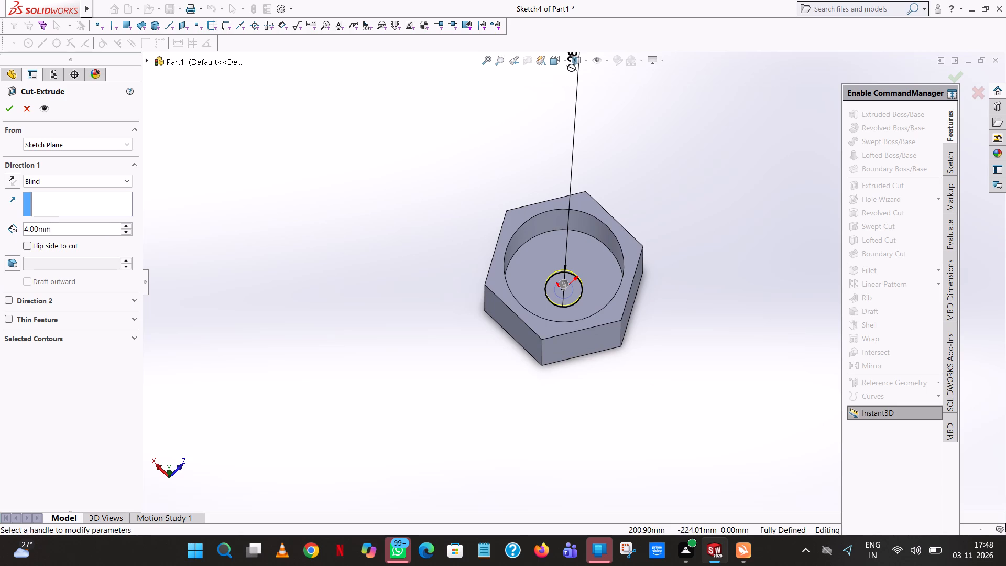
key("8")
key("Return")
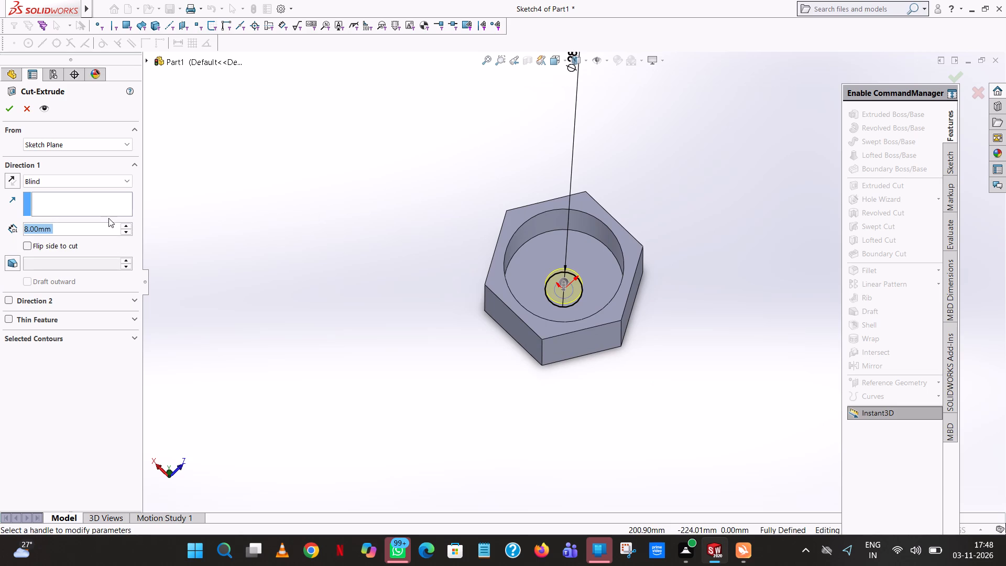
left_click(11, 104)
left_click(280, 200)
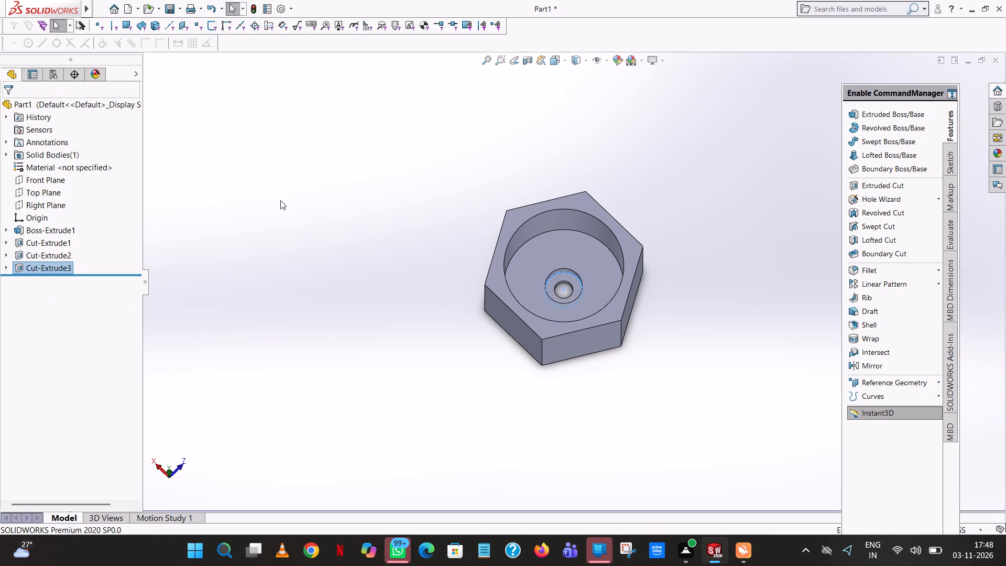
Examine the hexagonal part from several angles, checking the large pocket and the stepped central hole.
scroll(407, 370, "up", 2)
middle_click_drag(404, 372, 310, 293)
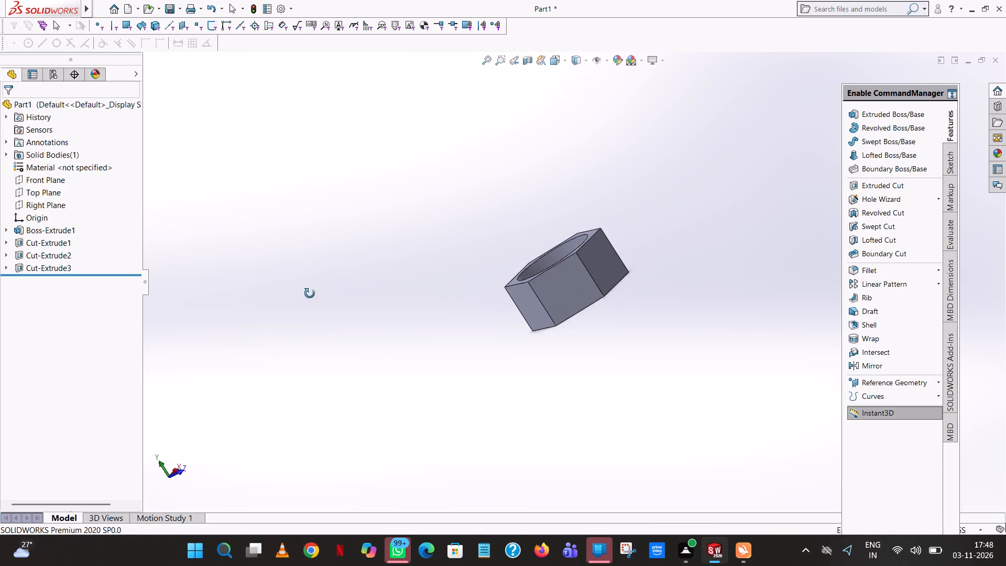
middle_click_drag(310, 293, 316, 311)
scroll(324, 318, "up", 1)
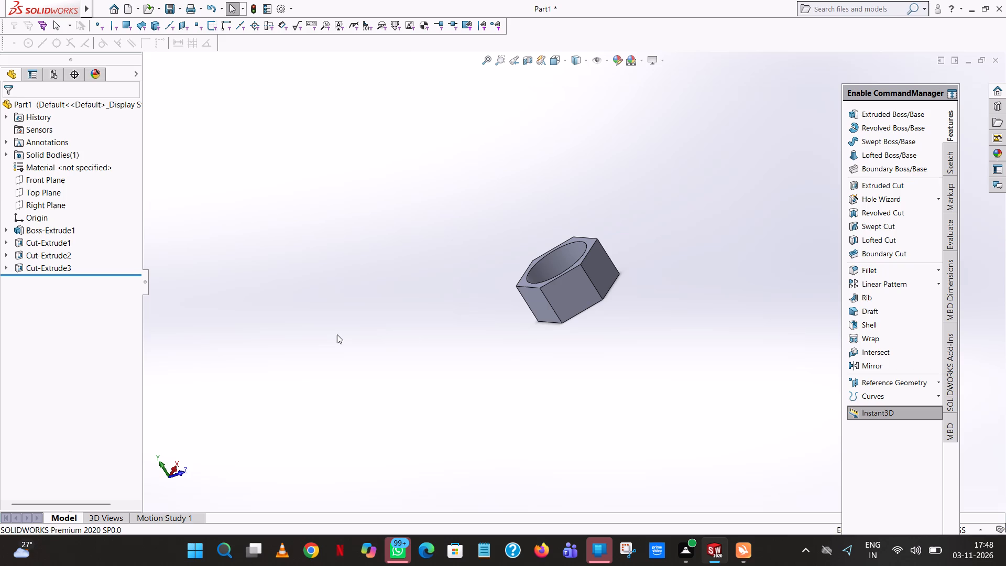
middle_click_drag(616, 340, 713, 314)
scroll(616, 340, "up", 1)
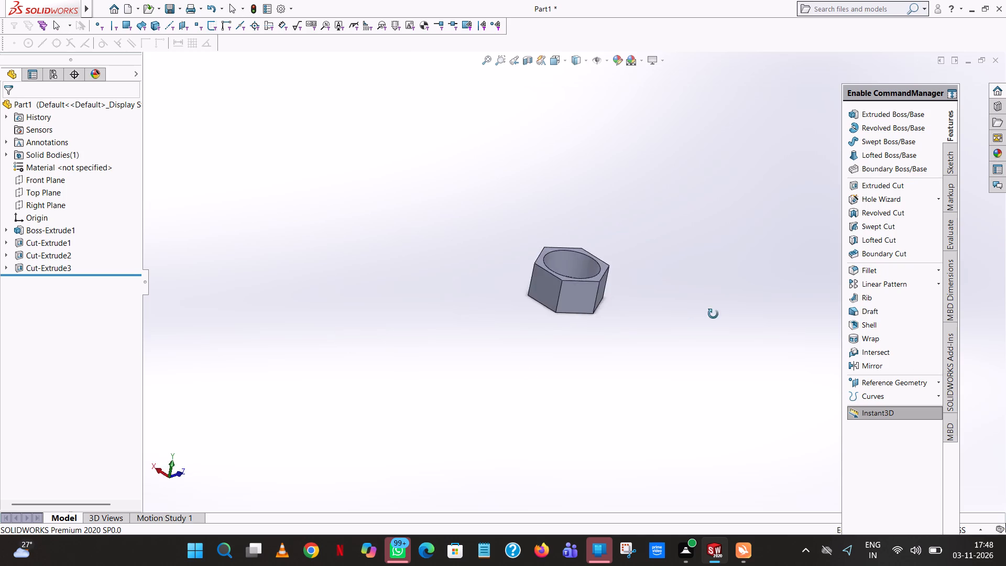
middle_click_drag(713, 314, 707, 251)
scroll(728, 292, "up", 1)
middle_click_drag(543, 307, 517, 412)
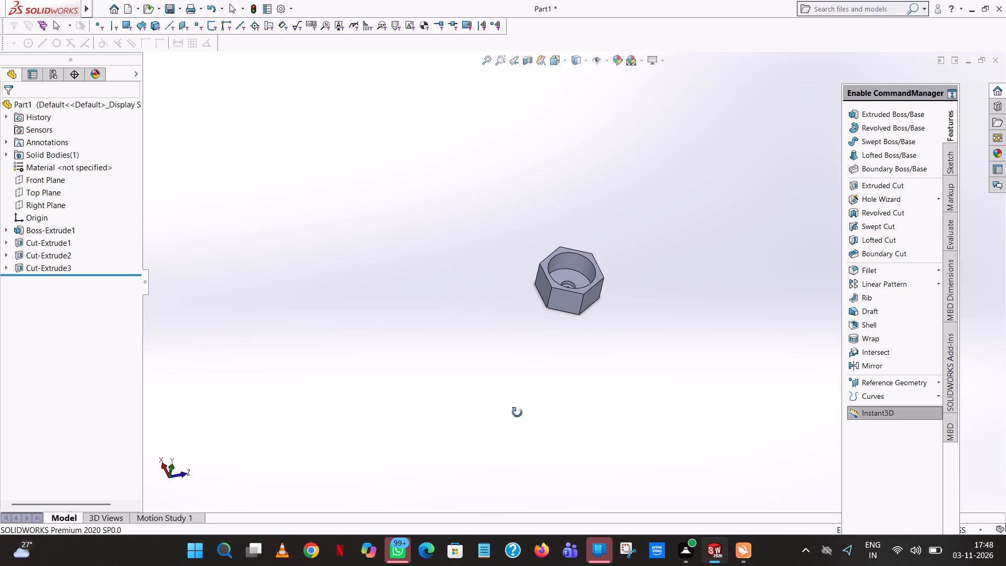
middle_click_drag(517, 412, 498, 527)
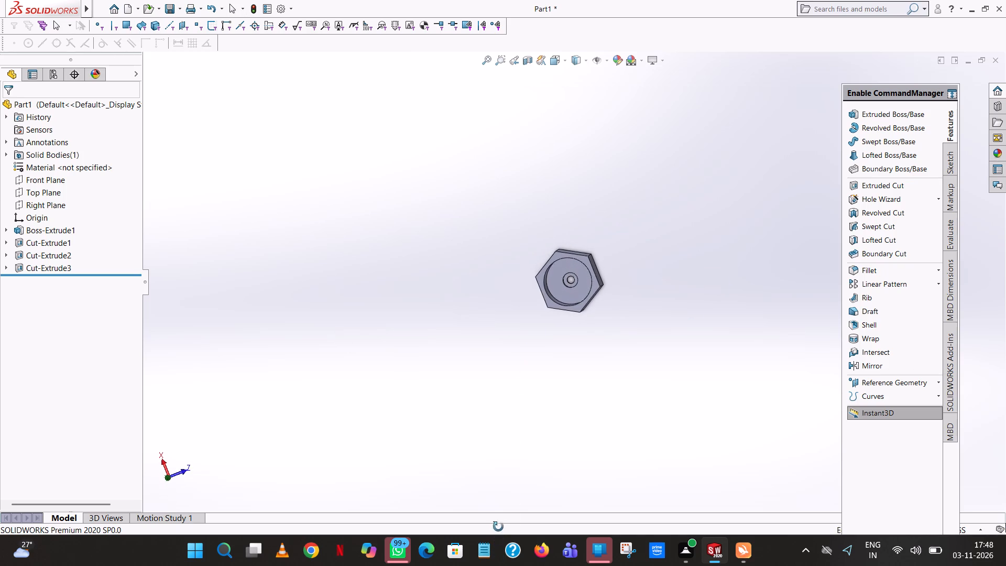
middle_click_drag(498, 527, 499, 513)
scroll(550, 314, "down", 3)
middle_click_drag(568, 296, 571, 285)
scroll(569, 296, "up", 1)
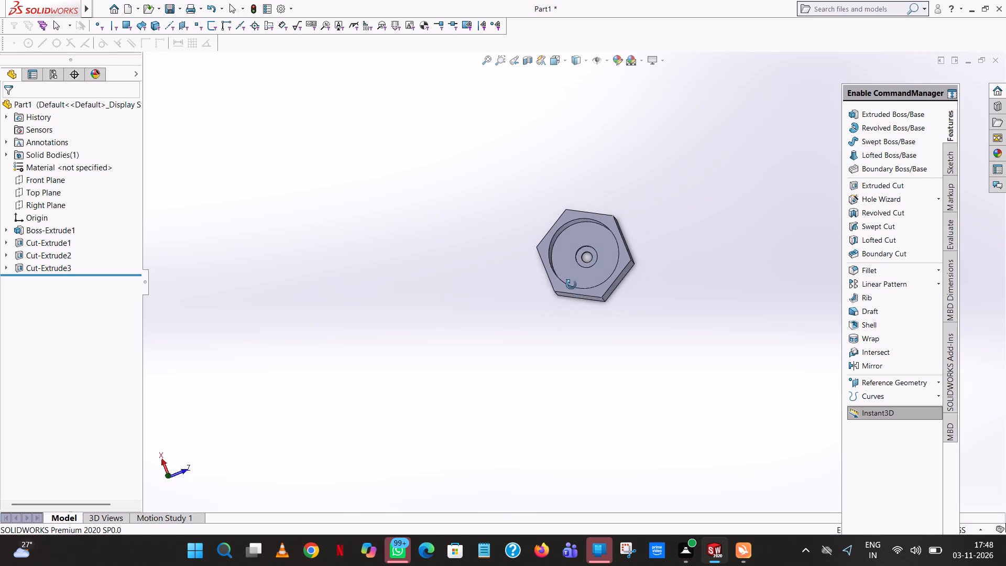
middle_click_drag(571, 285, 554, 143)
scroll(517, 208, "down", 1)
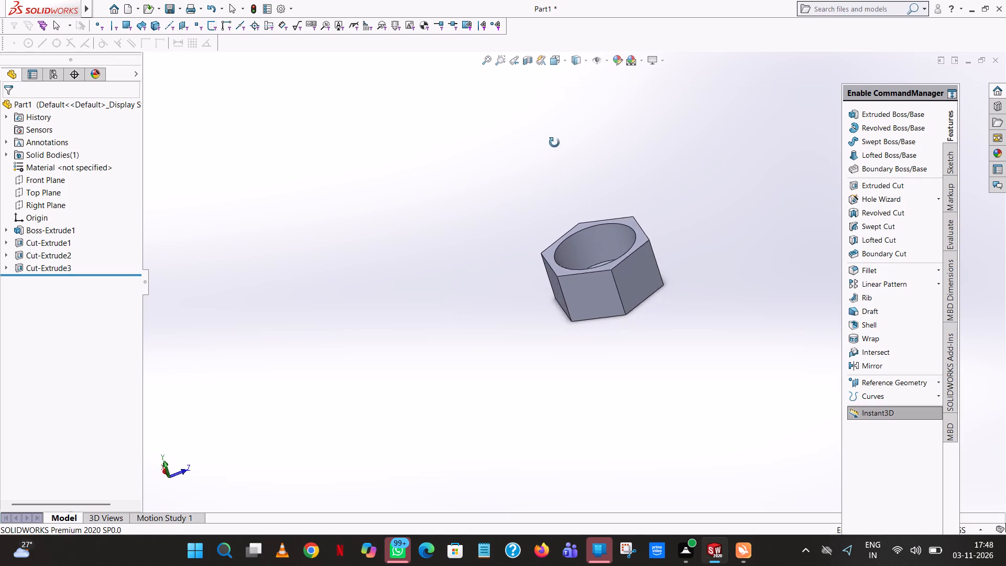
middle_click_drag(554, 143, 524, 257)
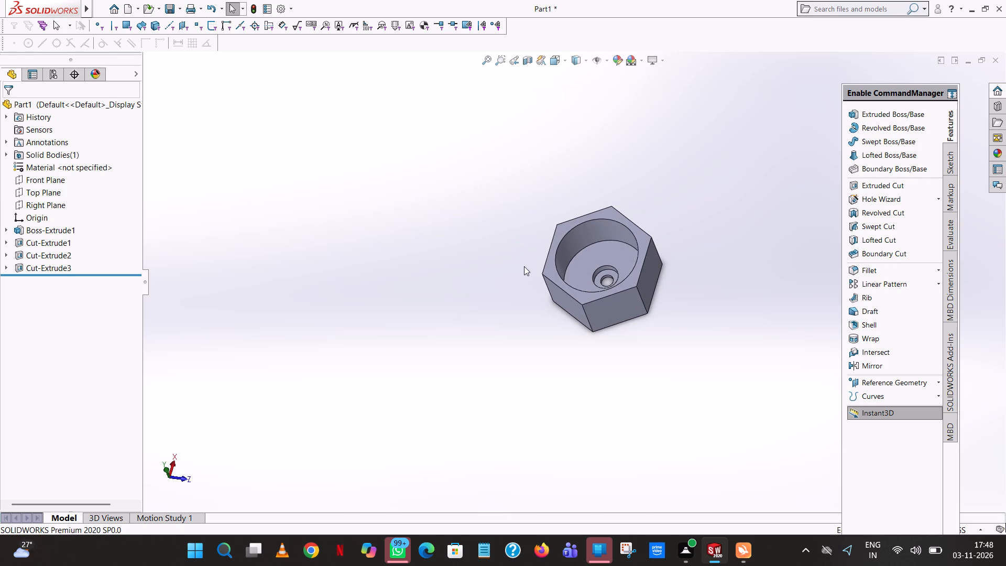
Start an Extruded Cut sketch on a flat side face of the hexagonal prism and view it square-on.
middle_click_drag(601, 262, 608, 293)
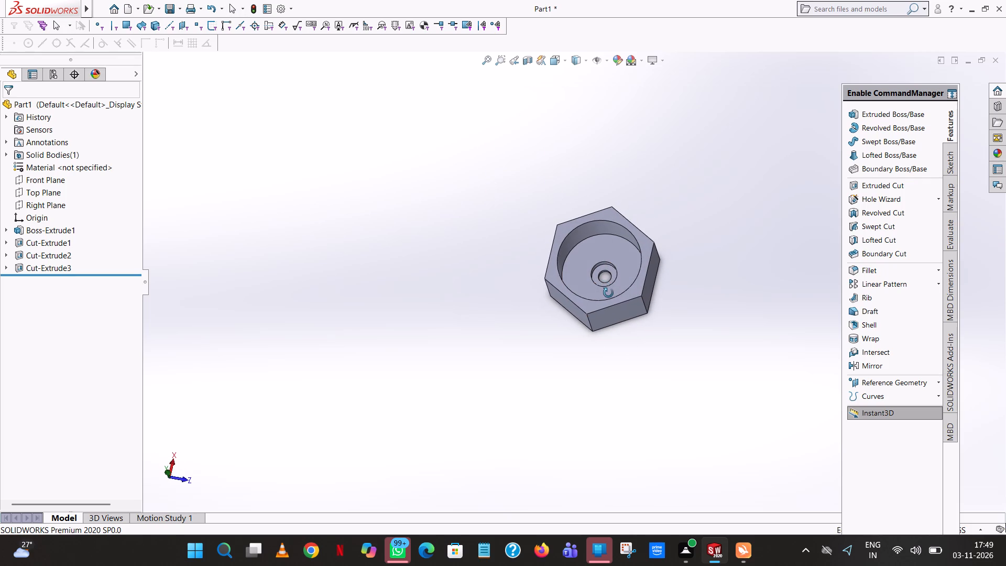
middle_click_drag(608, 293, 597, 225)
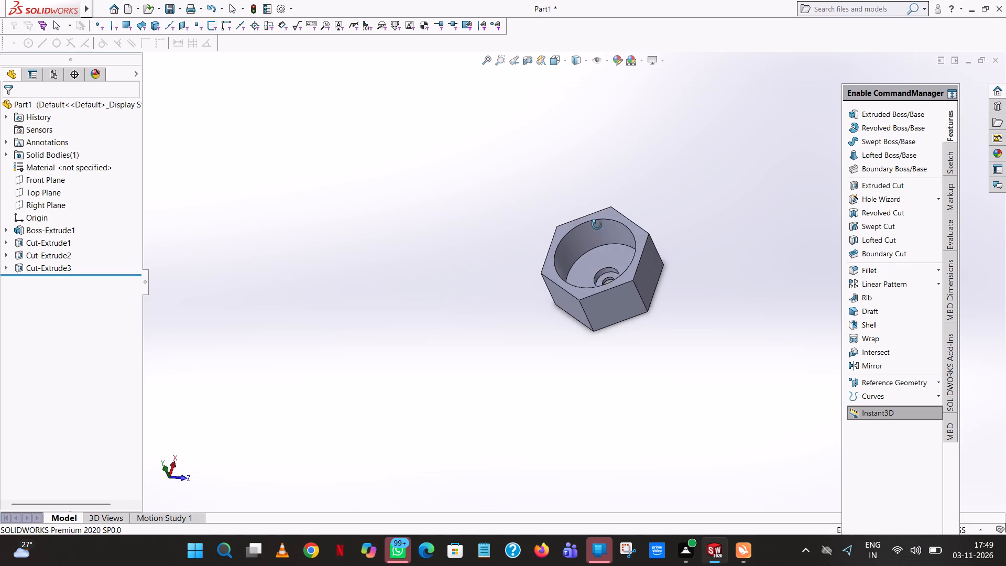
middle_click_drag(597, 225, 590, 143)
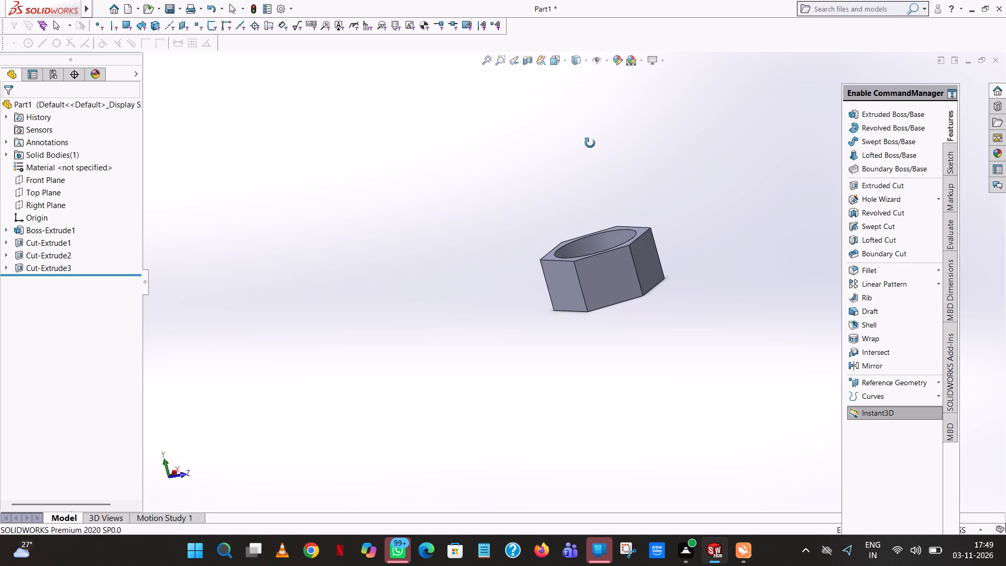
middle_click_drag(590, 143, 590, 139)
scroll(590, 140, "up", 1)
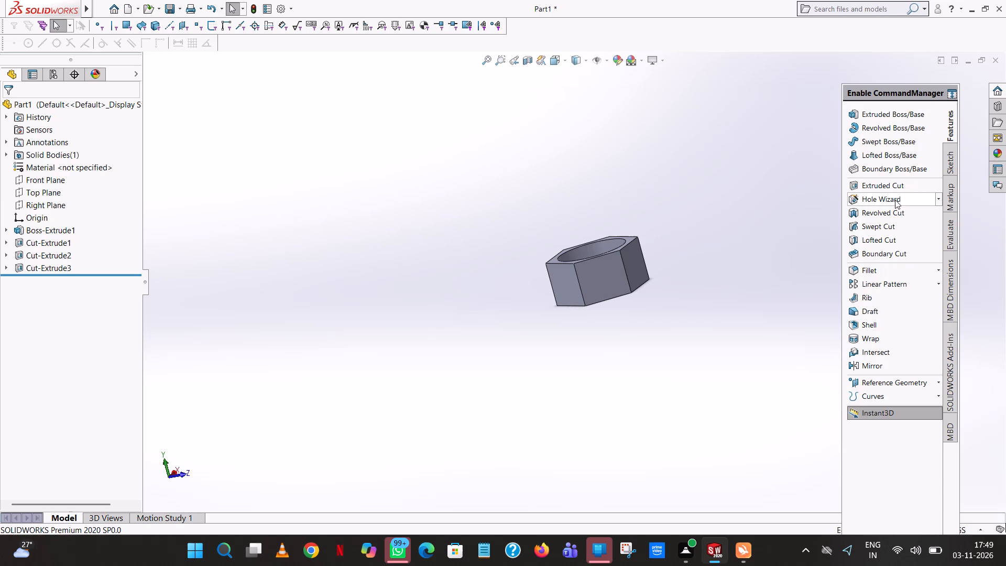
left_click(899, 187)
left_click(602, 266)
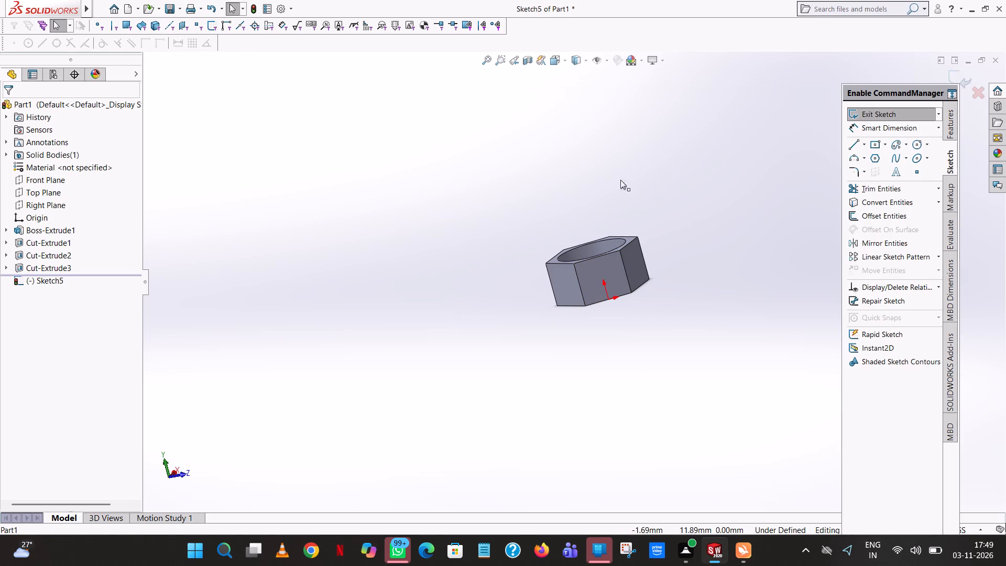
left_click(564, 60)
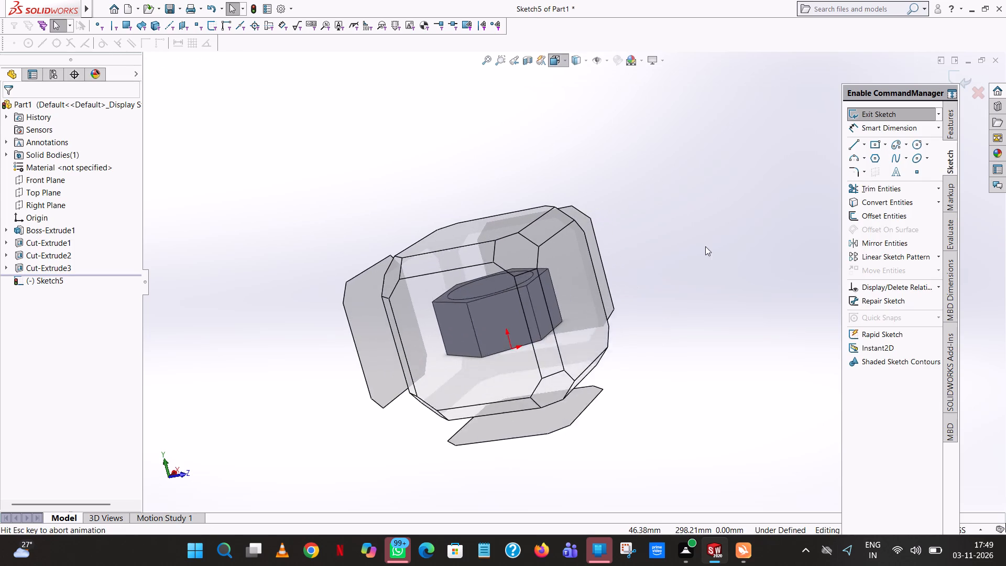
left_click(617, 121)
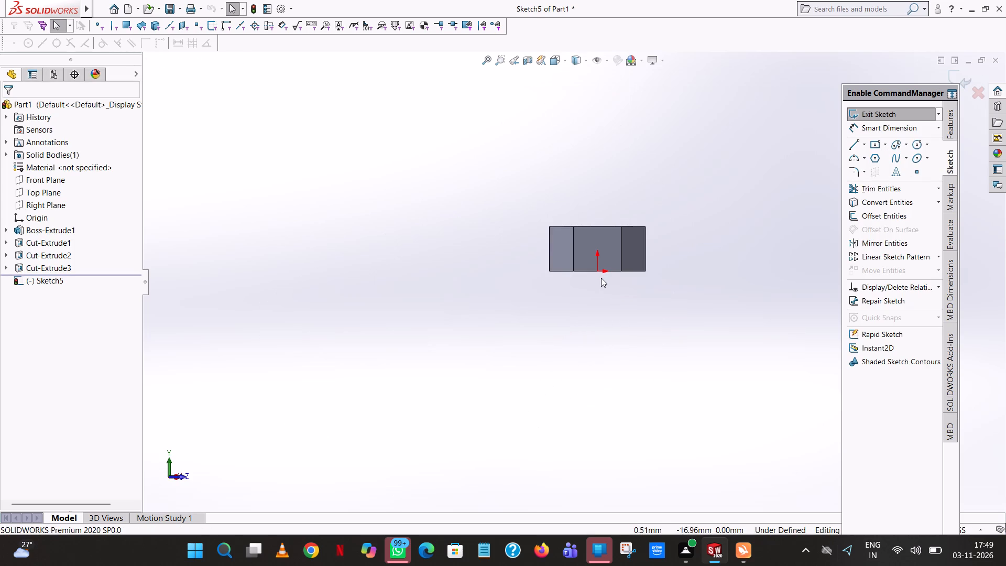
scroll(603, 275, "down", 5)
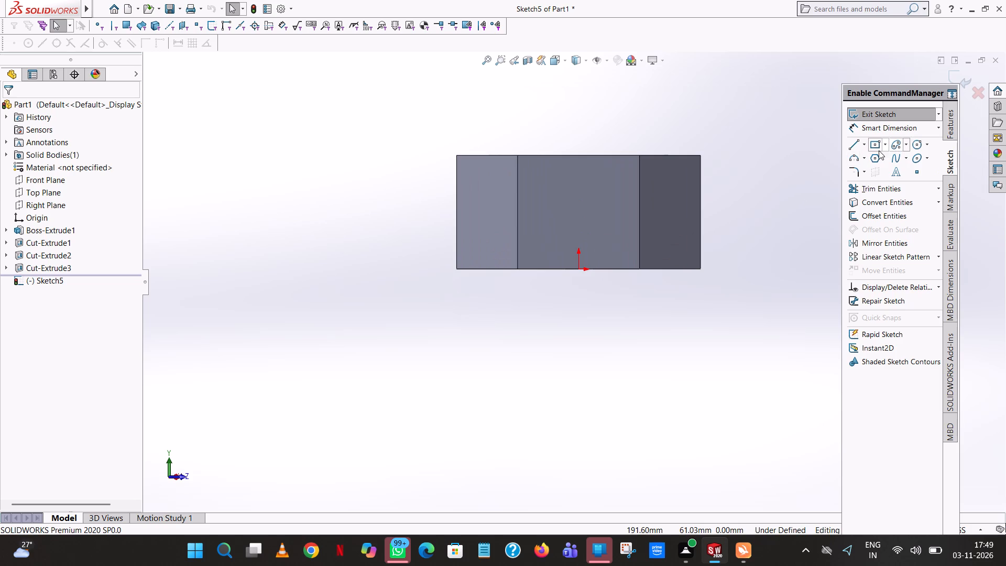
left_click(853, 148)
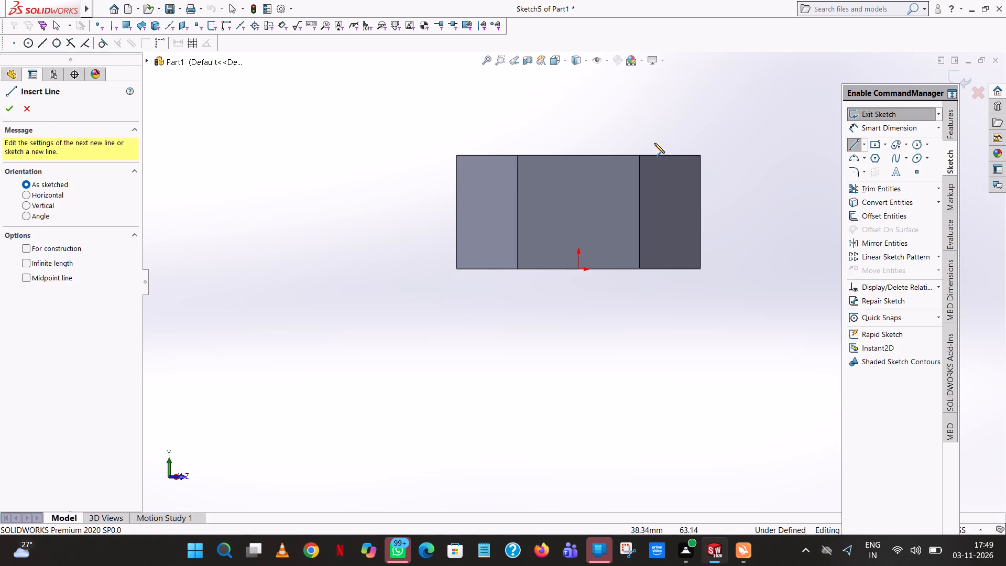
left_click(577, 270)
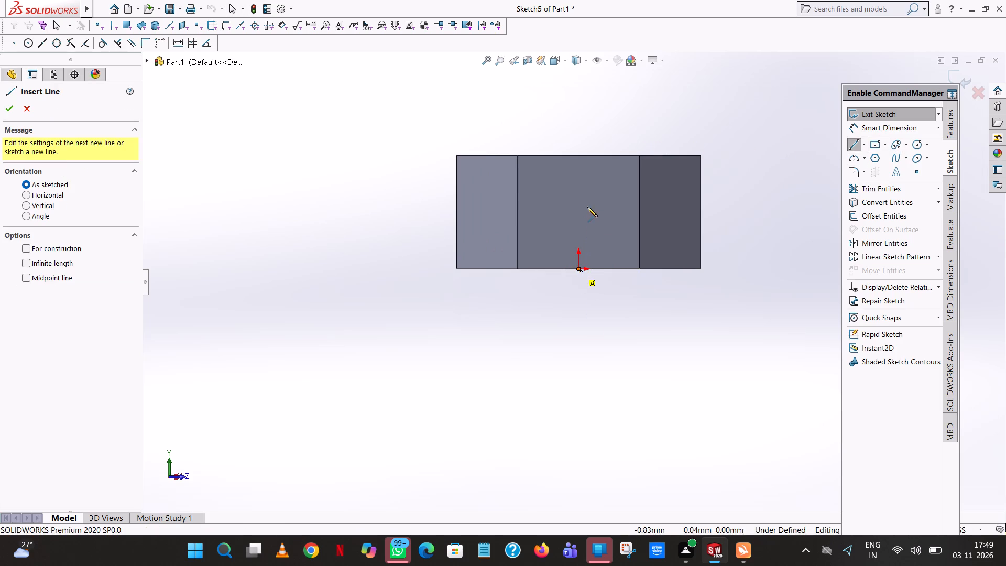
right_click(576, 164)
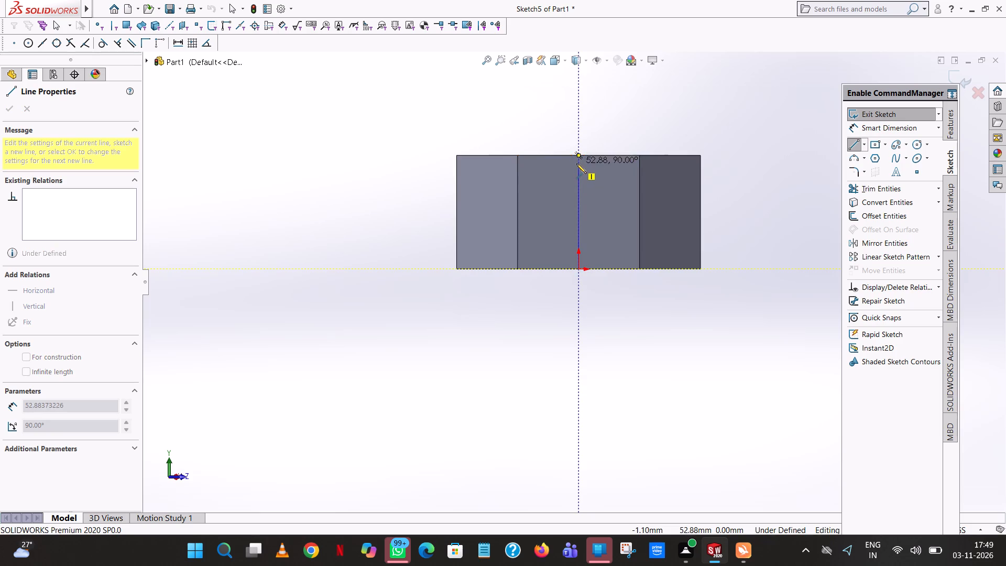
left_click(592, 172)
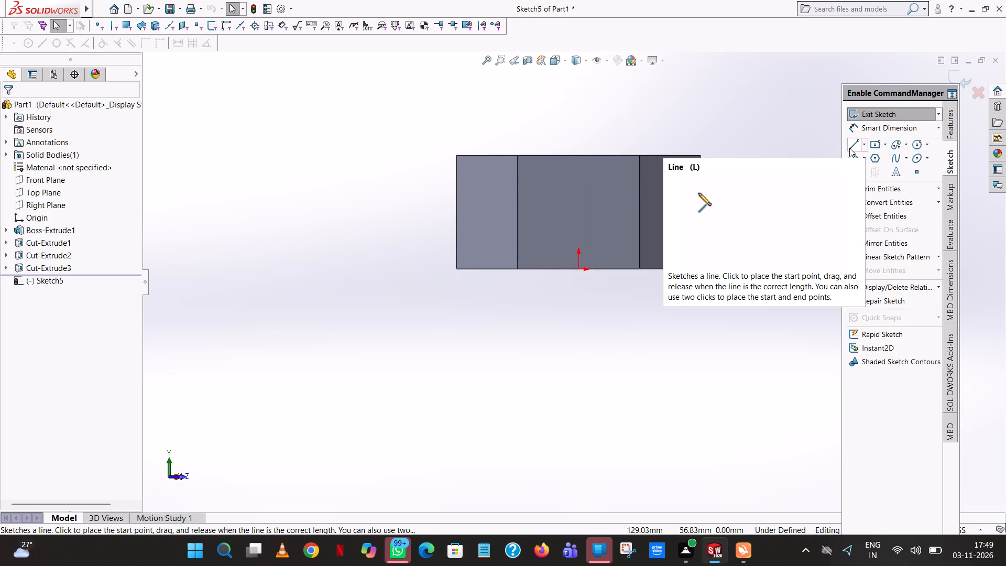
Sketch a vertical line down from the midpoint of the side face's top edge and set its length to 25 mm.
left_click(855, 140)
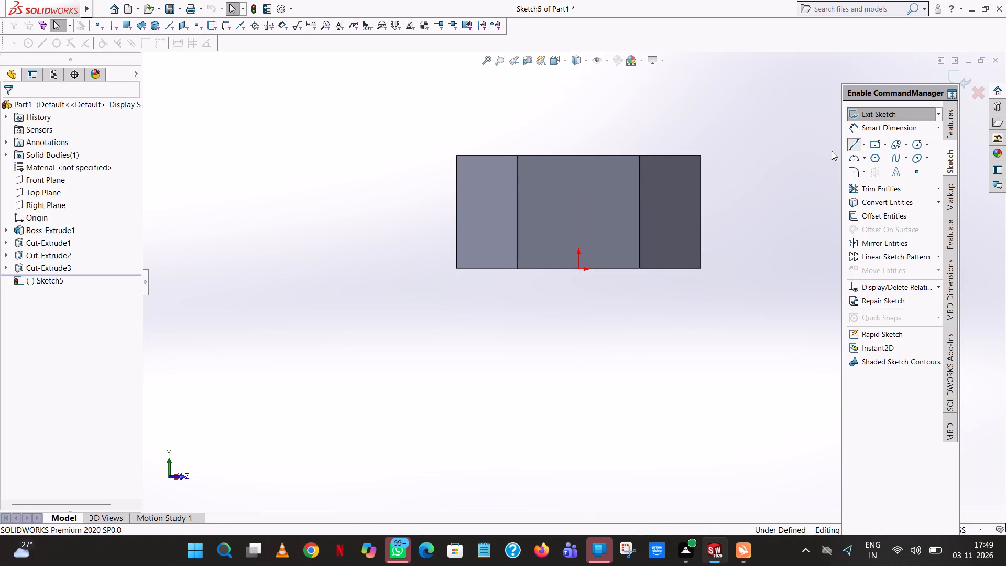
left_click(579, 155)
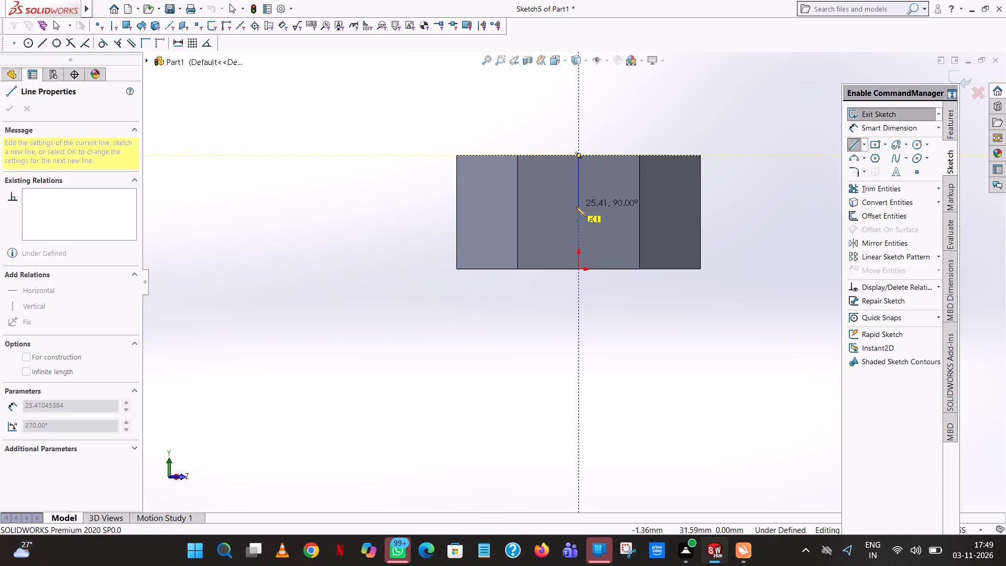
left_click(576, 208)
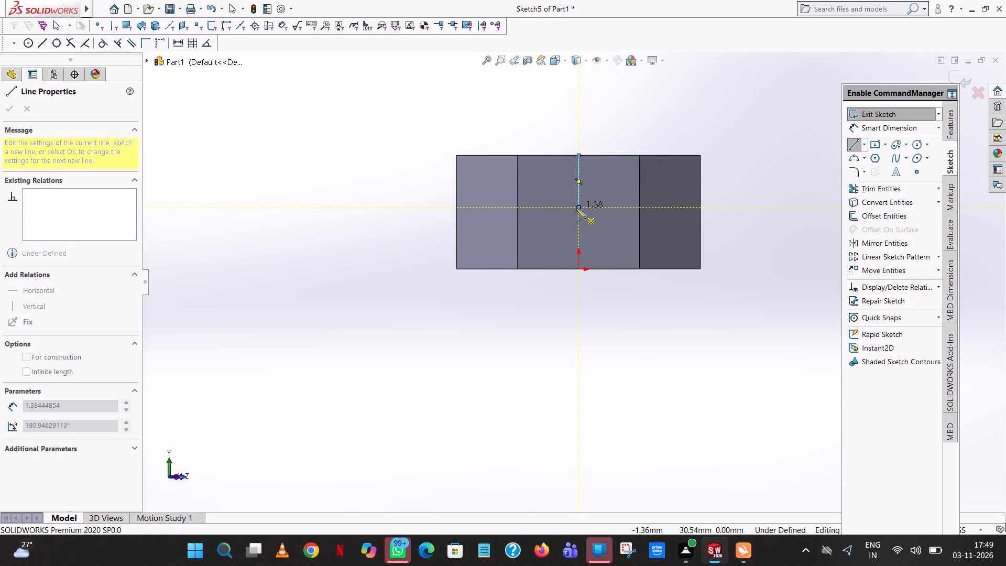
right_click(576, 208)
left_click(596, 218)
left_click(579, 193)
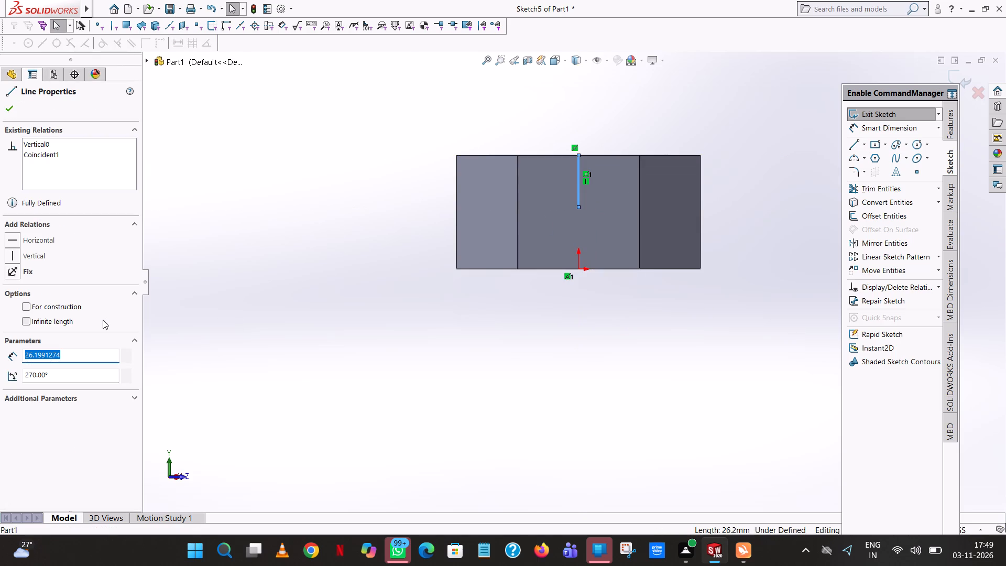
type("25")
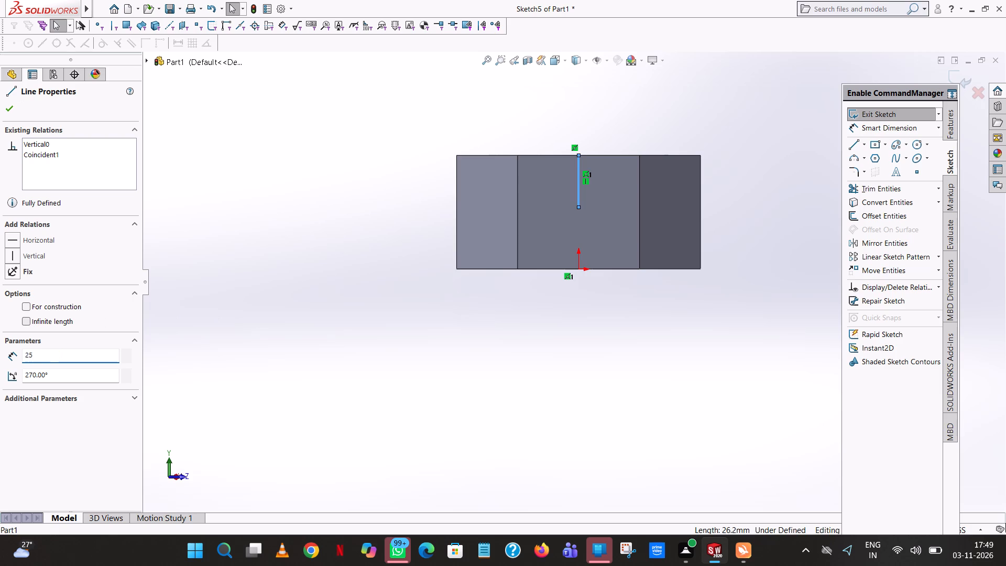
key("Return")
left_click(324, 186)
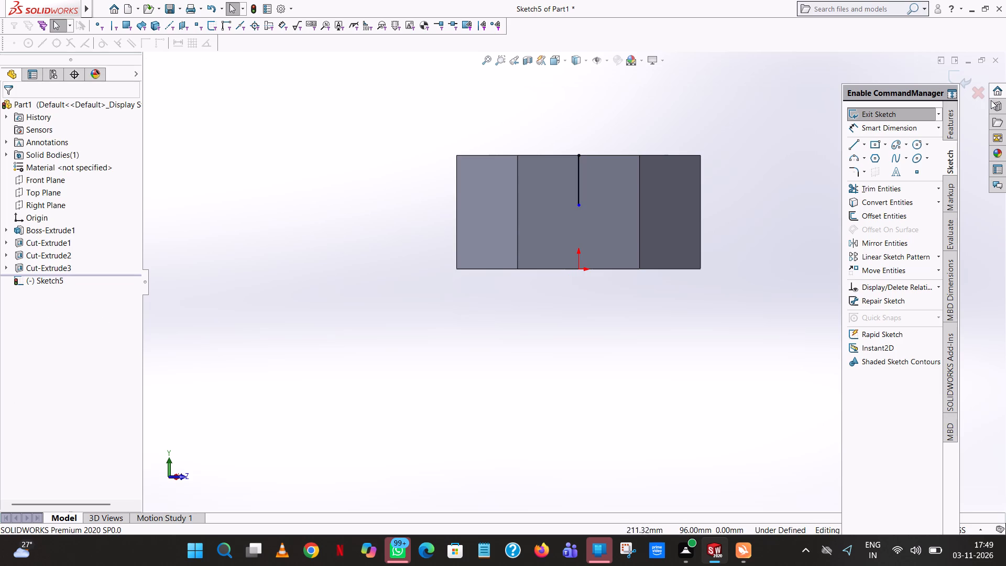
Draw a circle of radius 18 mm (36/2) centred on the lower end of the vertical line.
left_click(917, 140)
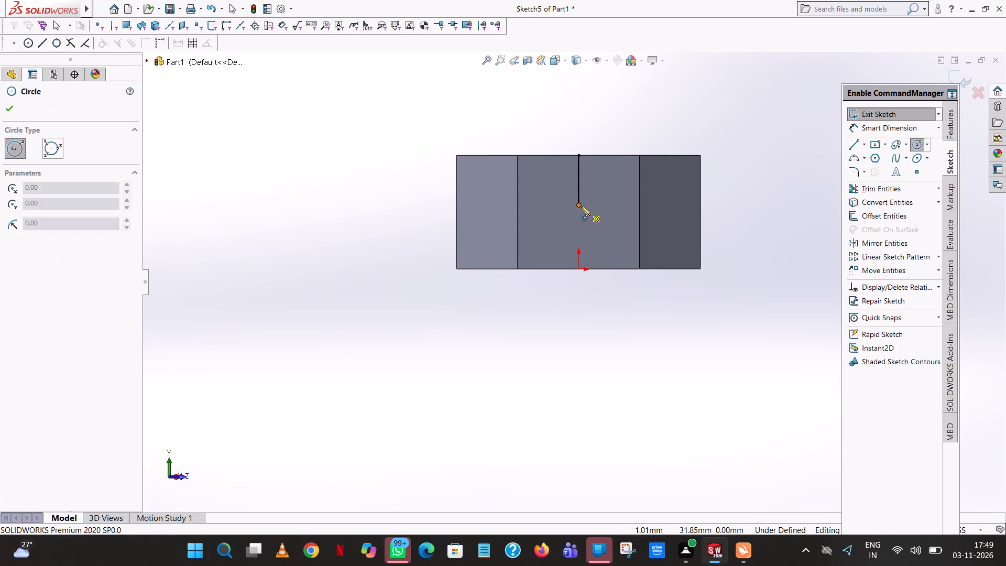
left_click(581, 205)
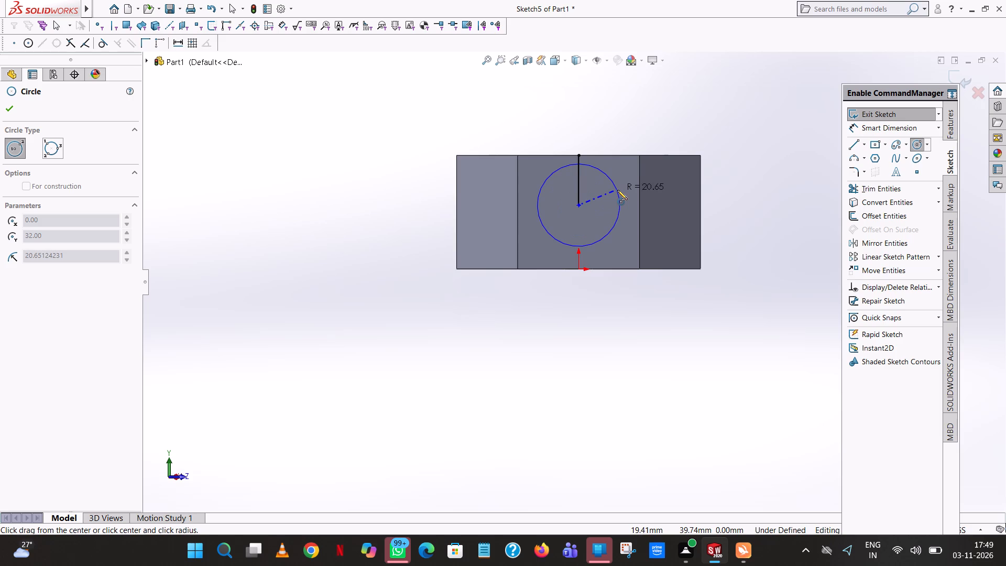
left_click(617, 190)
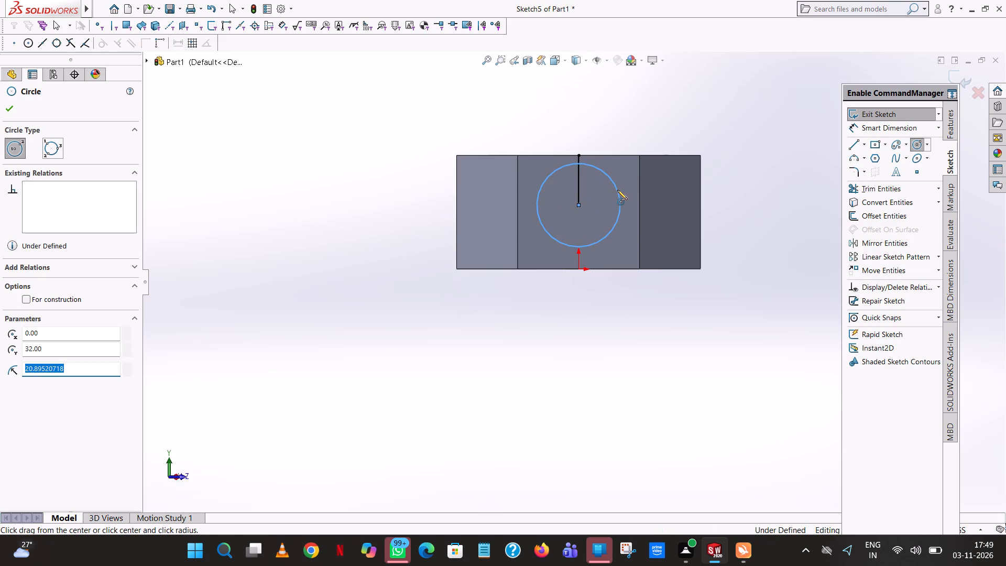
type("36/2")
key("Return")
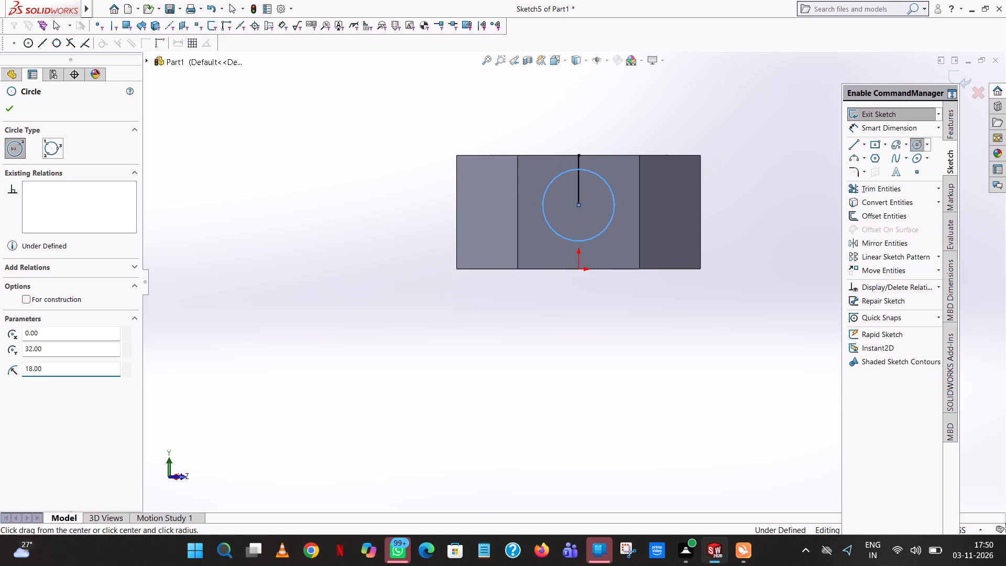
right_click(617, 190)
left_click(660, 197)
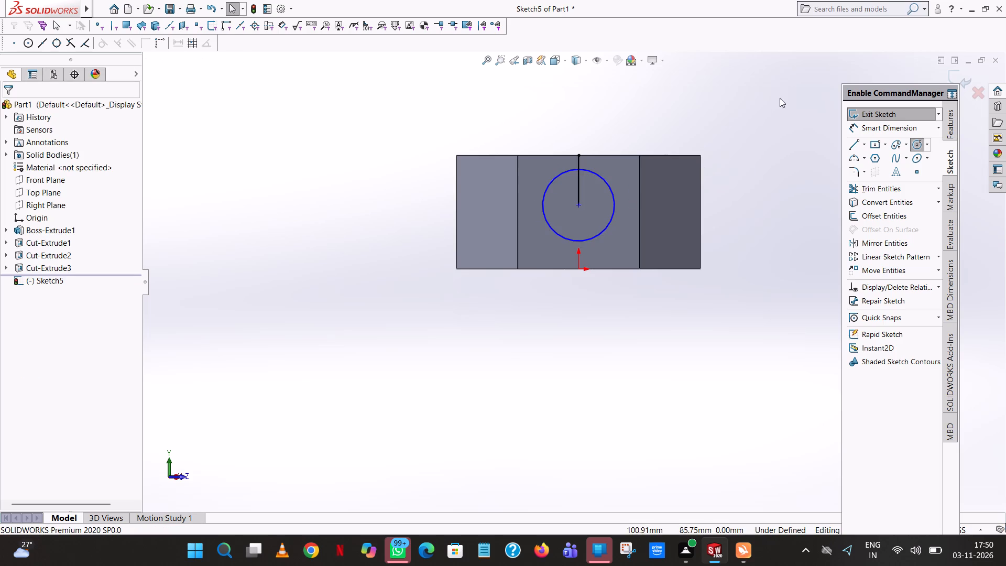
Trim away both portions of the vertical line, inside and above the circle, leaving only the circle.
left_click(896, 182)
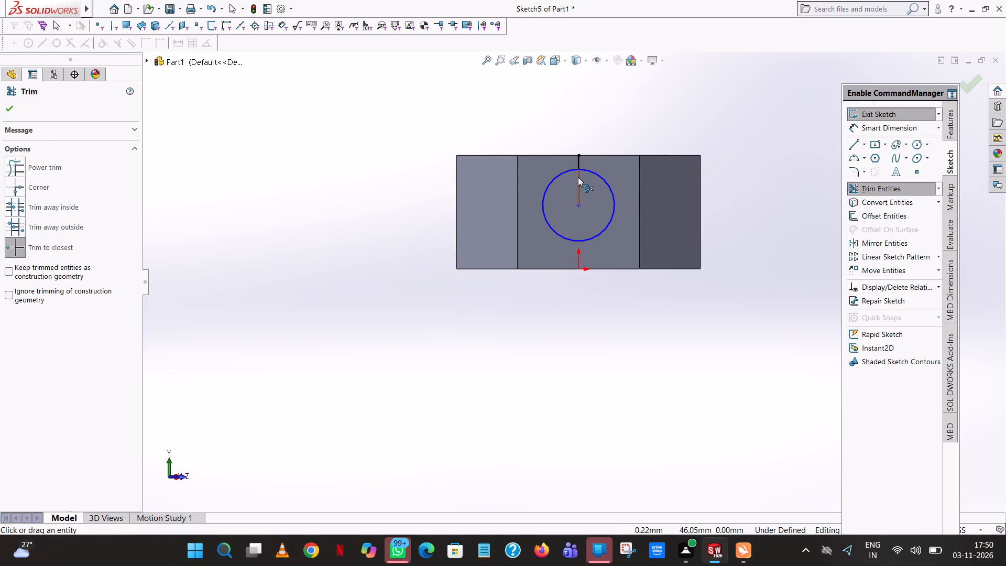
left_click(578, 177)
left_click(579, 161)
left_click(13, 107)
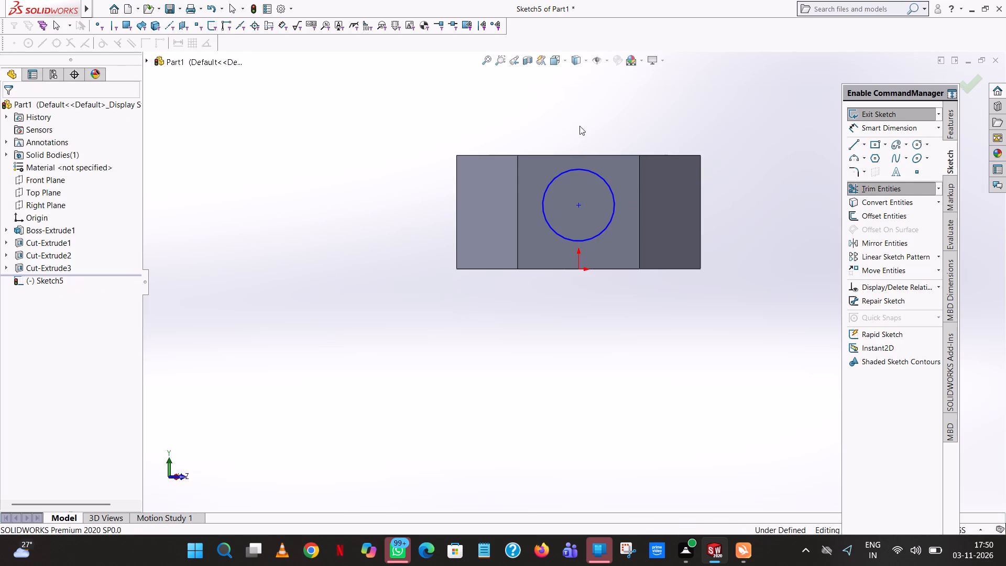
Dimension the circle's diameter, placing the dimension outside the prism.
left_click(874, 125)
left_click(598, 176)
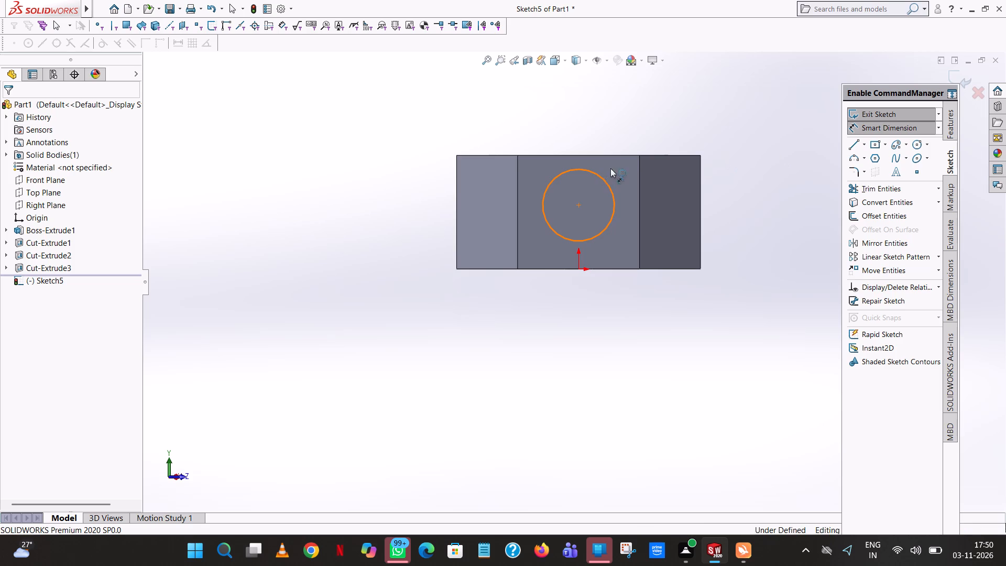
left_click(835, 96)
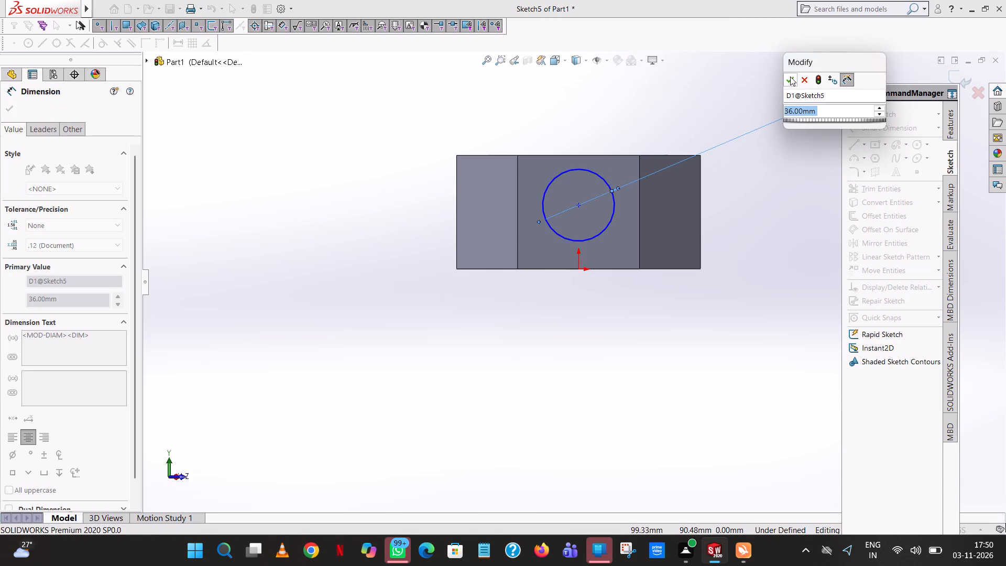
left_click(790, 75)
left_click(611, 123)
Dimension the vertical distance between the circle's centre and the origin, placing the dimension beside the prism.
left_click(577, 205)
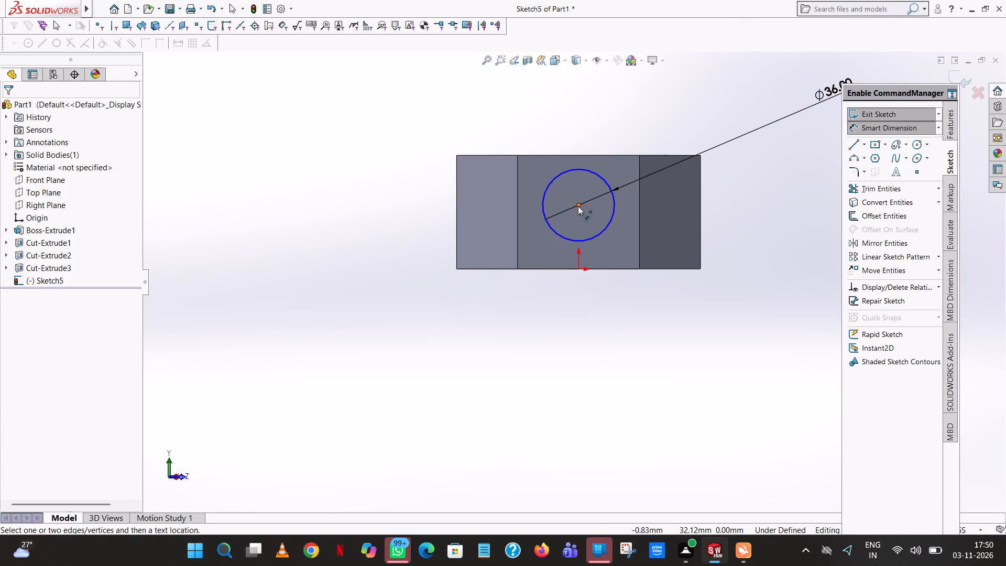
left_click(578, 270)
left_click(209, 247)
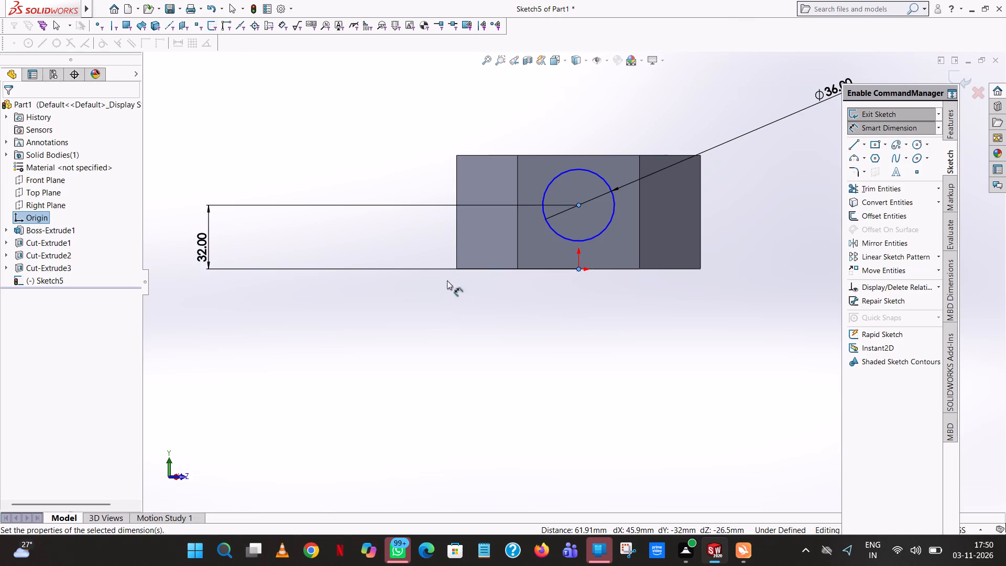
left_click(163, 233)
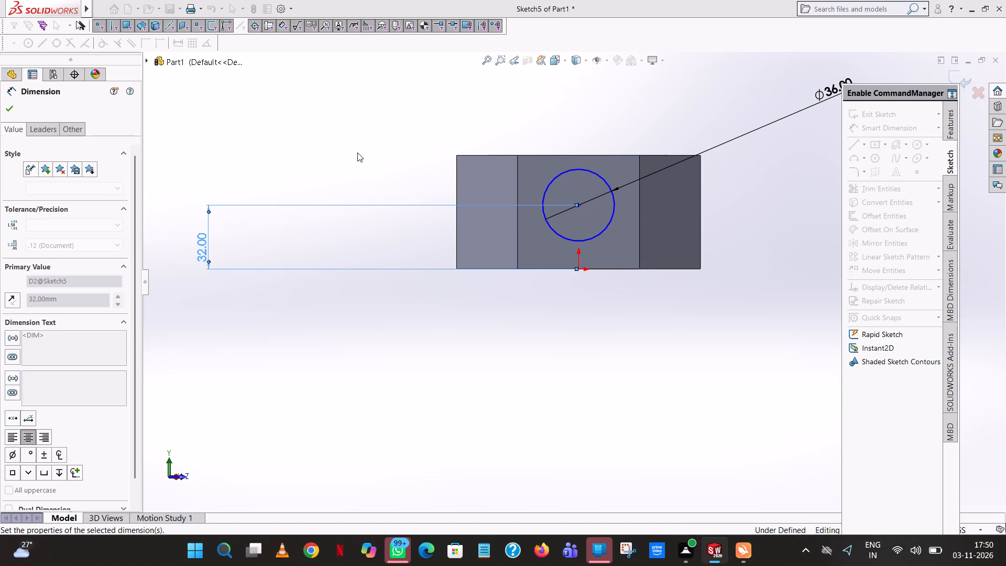
left_click(358, 153)
key("Escape")
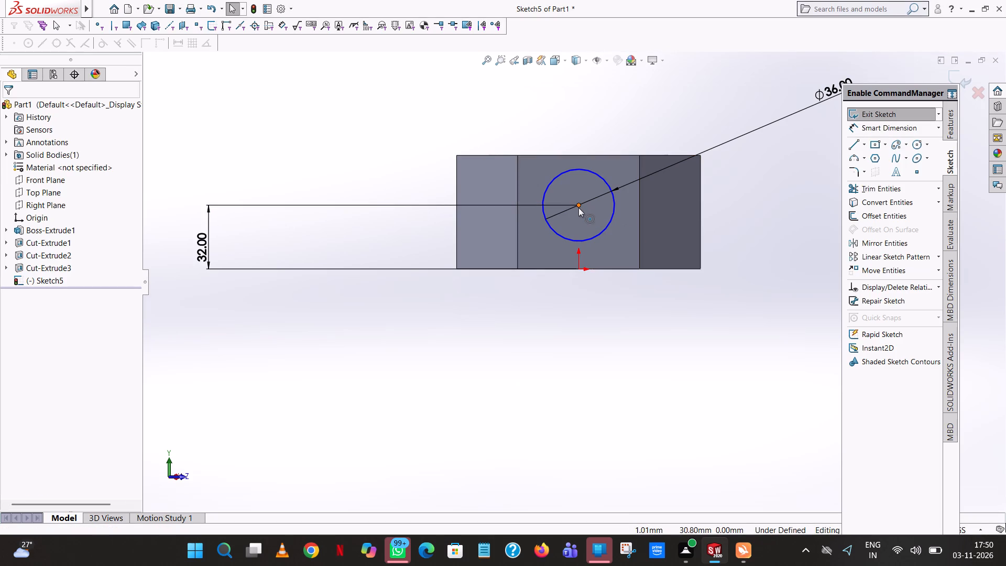
Add a Vertical relation between the circle's centre and the origin.
left_click(577, 206, "ctrl")
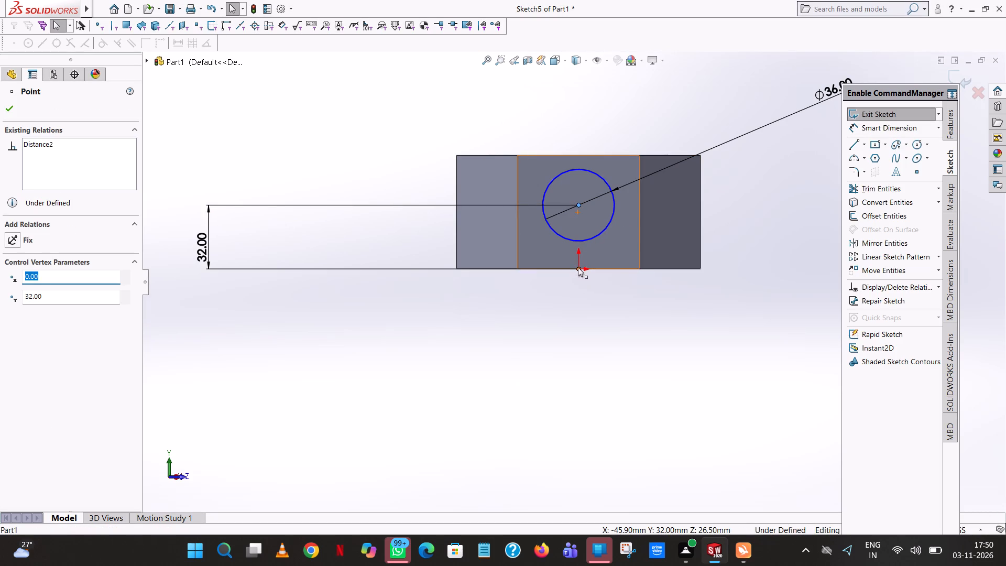
left_click(578, 267, "ctrl")
left_click(29, 308)
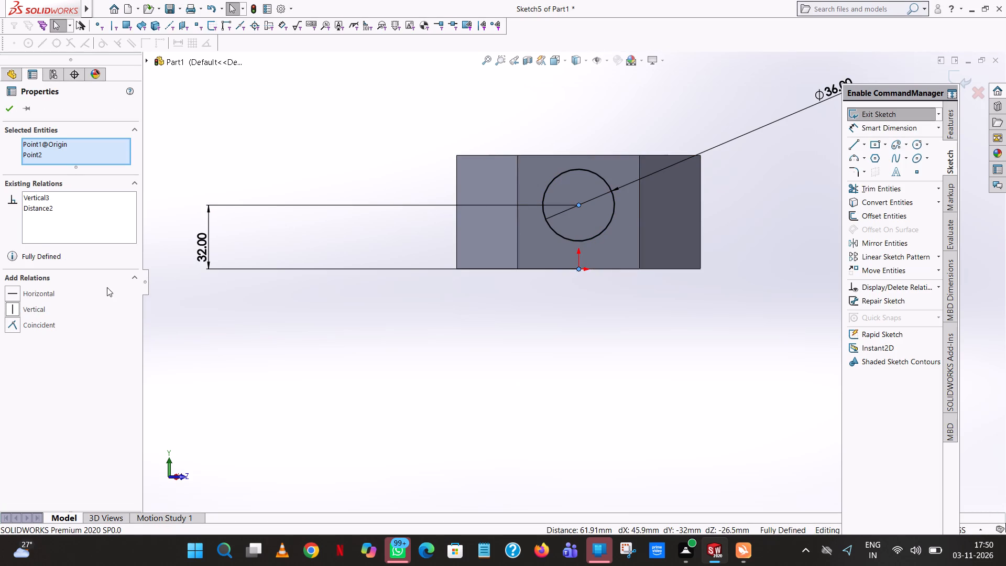
Sketch a circle concentric with the 36 mm circle and set its radius to 46/2 mm.
left_click(12, 106)
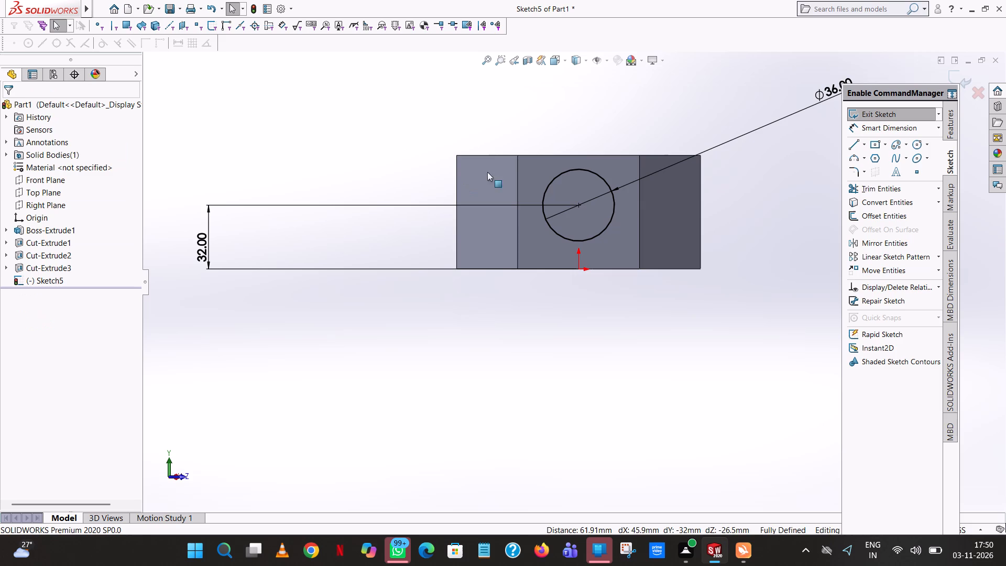
left_click(662, 113)
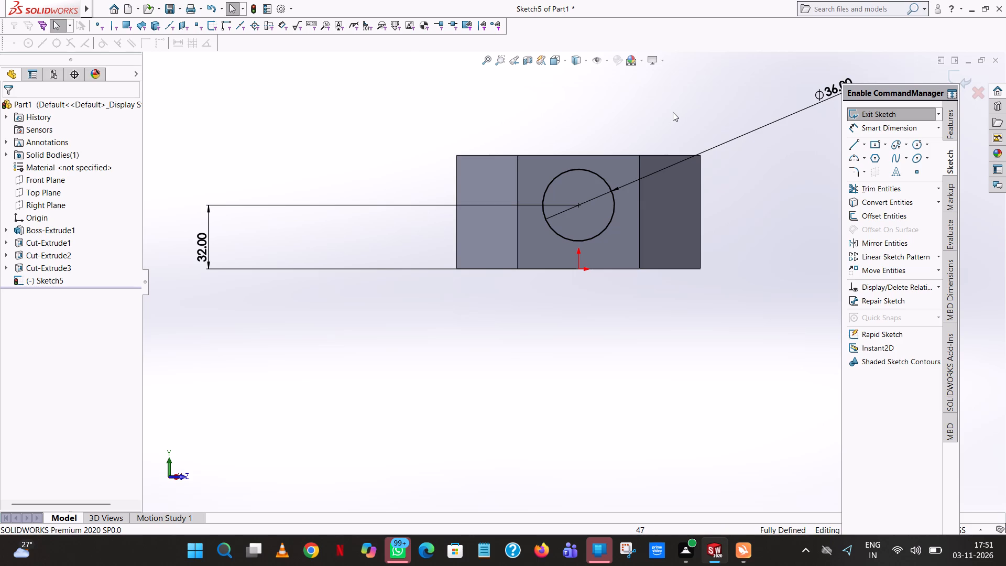
left_click(915, 142)
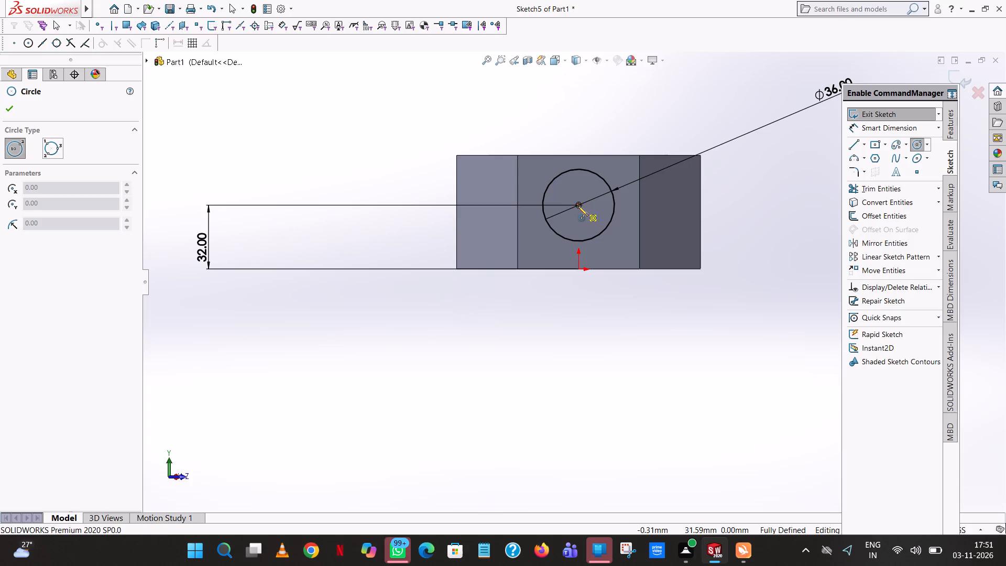
left_click(578, 206)
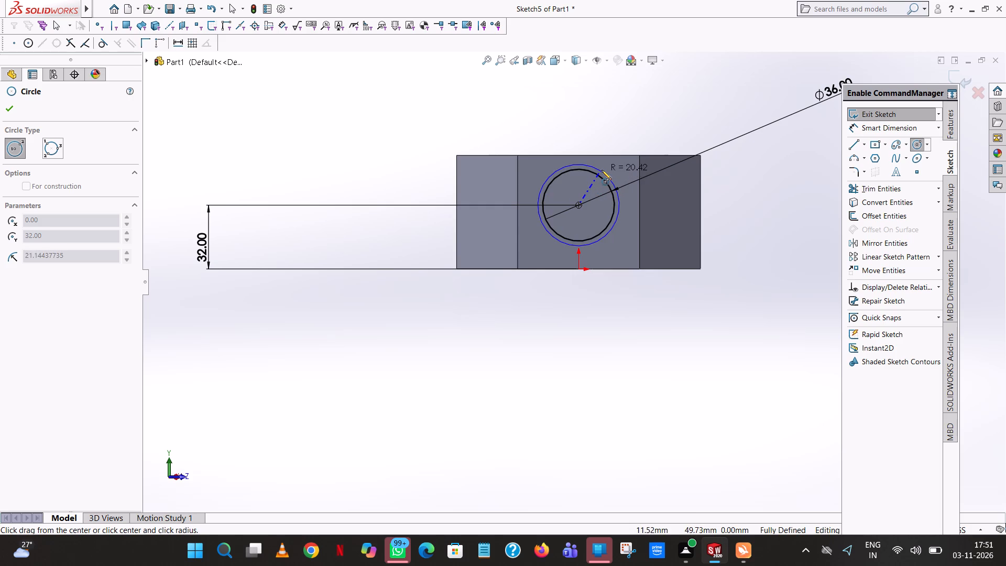
left_click(604, 168)
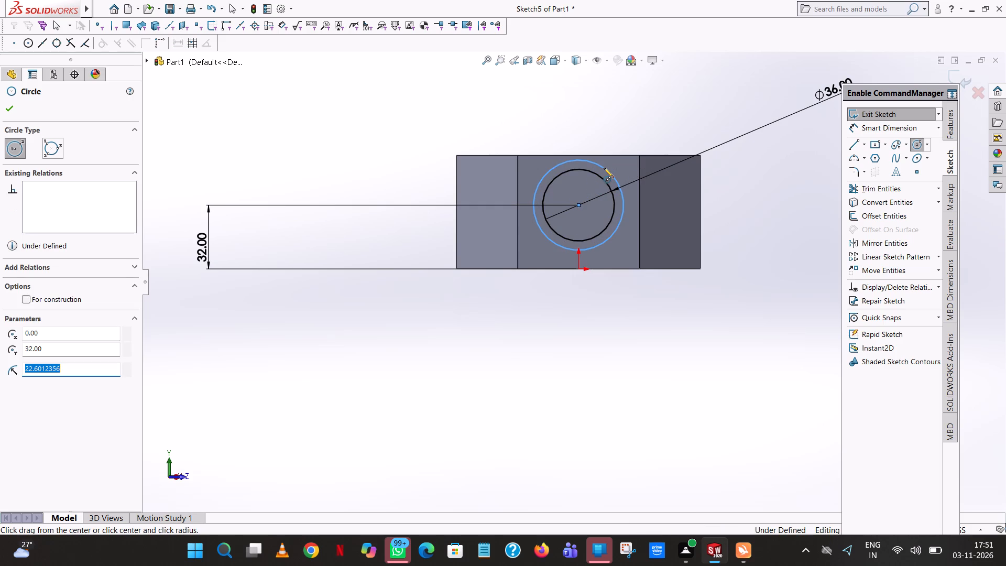
type("46/2")
key("Return")
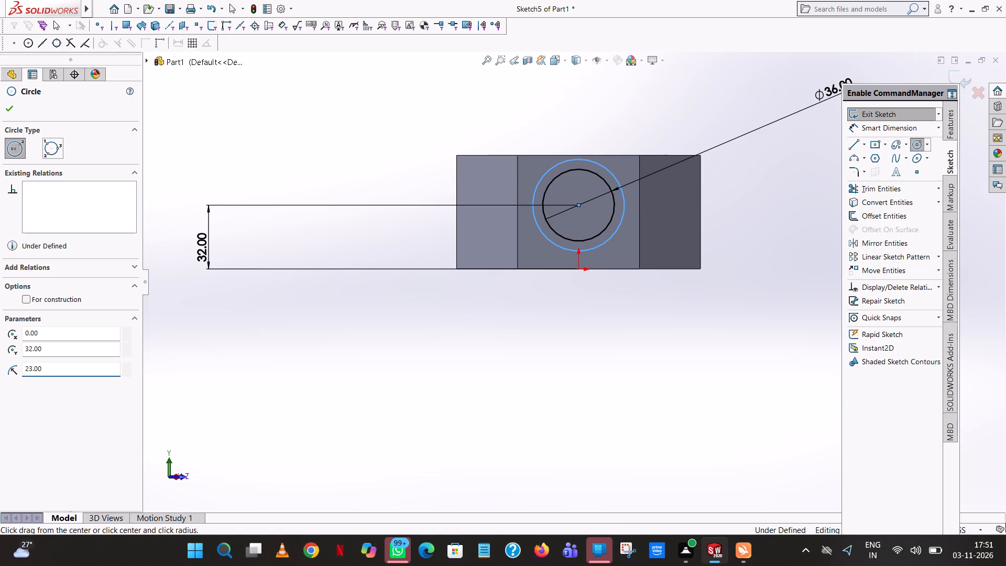
right_click(604, 168)
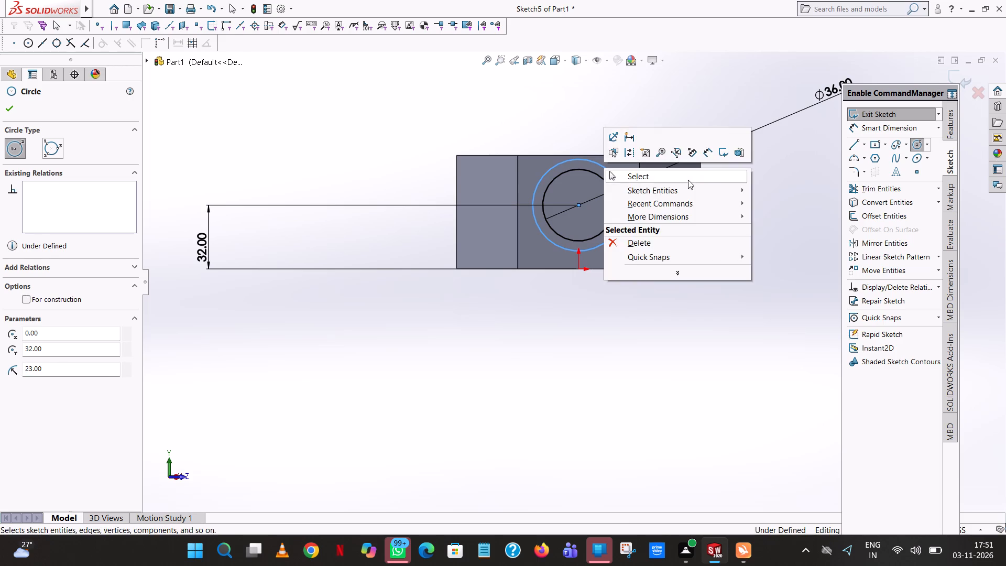
left_click(688, 180)
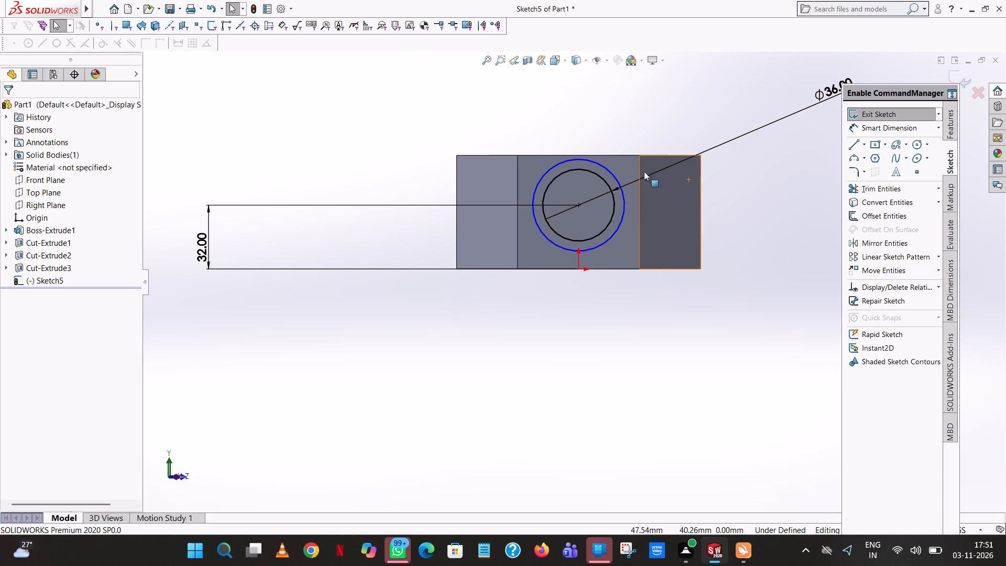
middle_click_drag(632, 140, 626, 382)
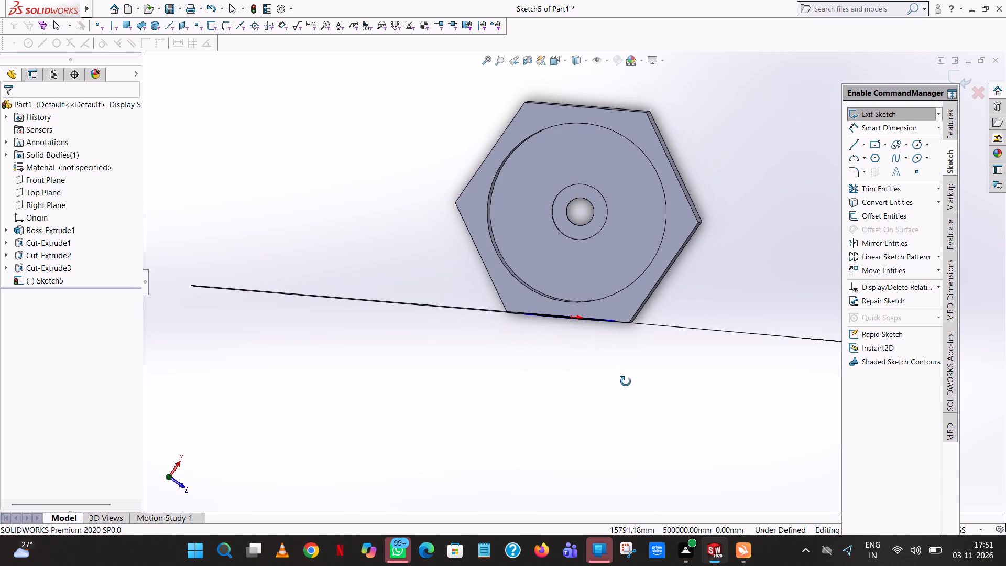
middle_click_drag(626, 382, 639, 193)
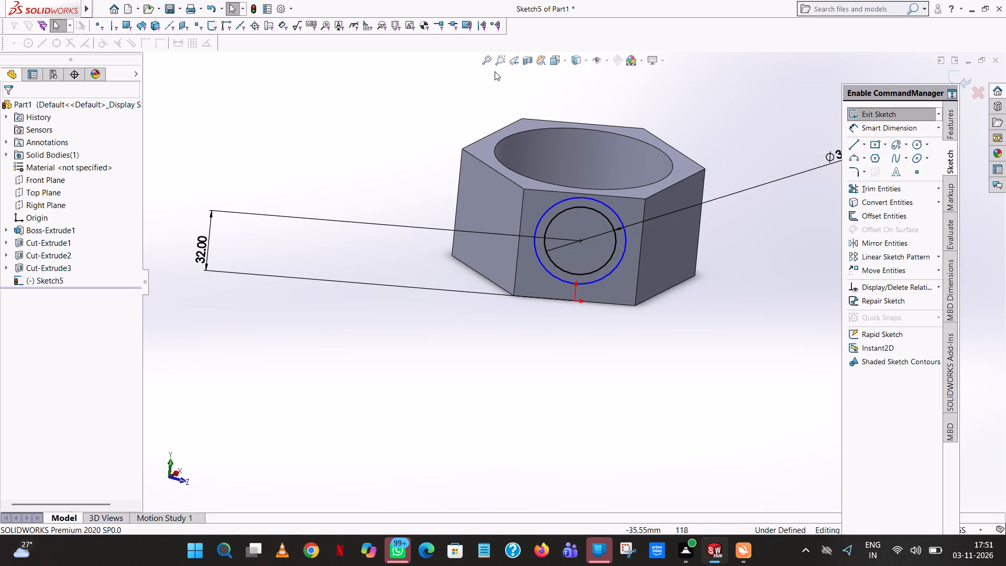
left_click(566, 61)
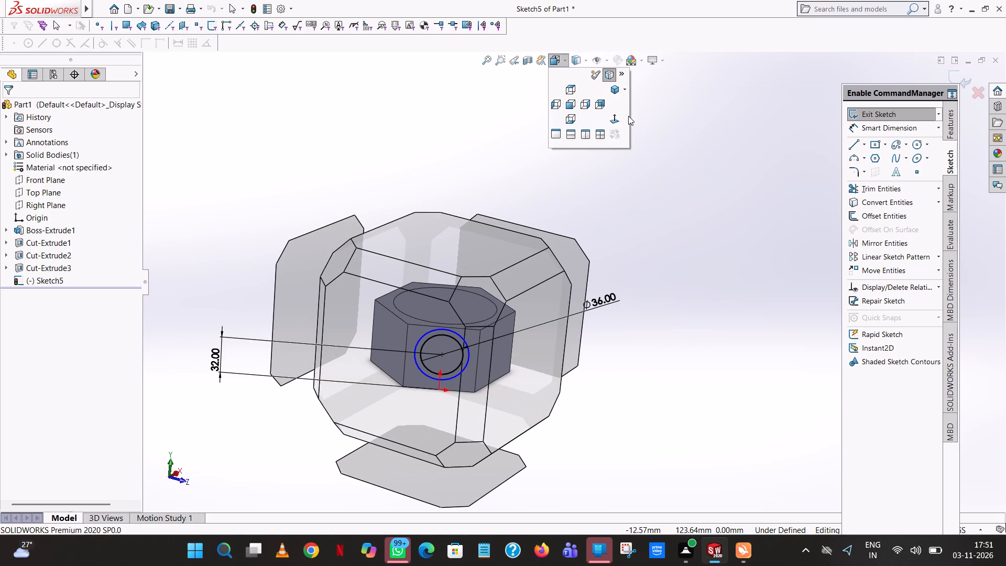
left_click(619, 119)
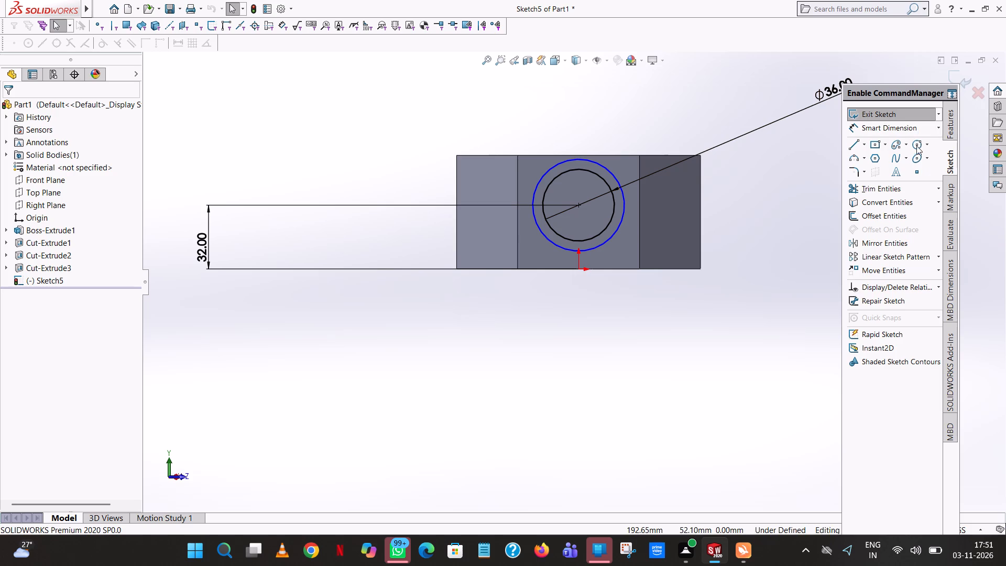
Sketch a line about 55.6 mm long from the circles' centre past the prism's top edge and set its angle to 45°.
left_click(916, 147)
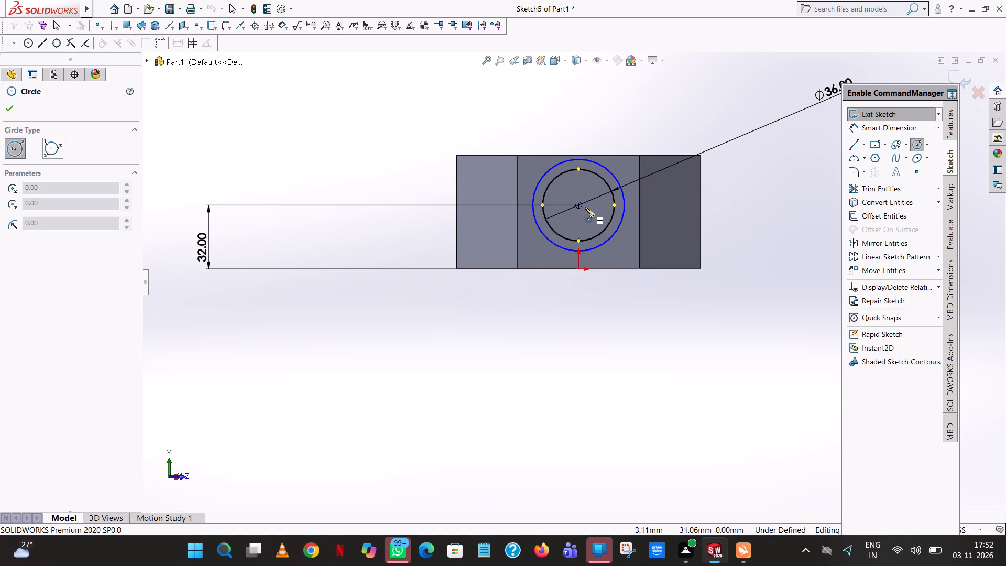
left_click(852, 145)
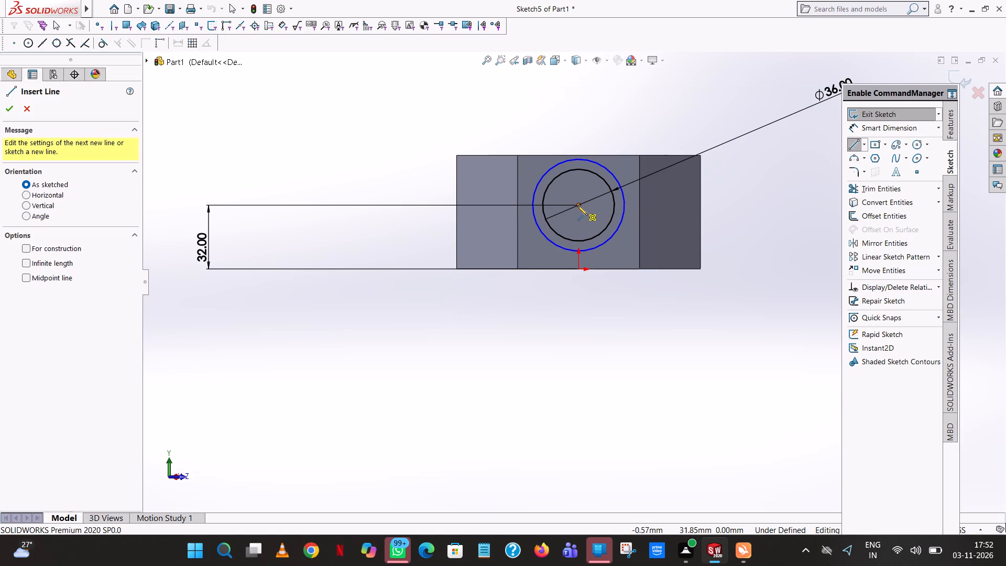
left_click(579, 207)
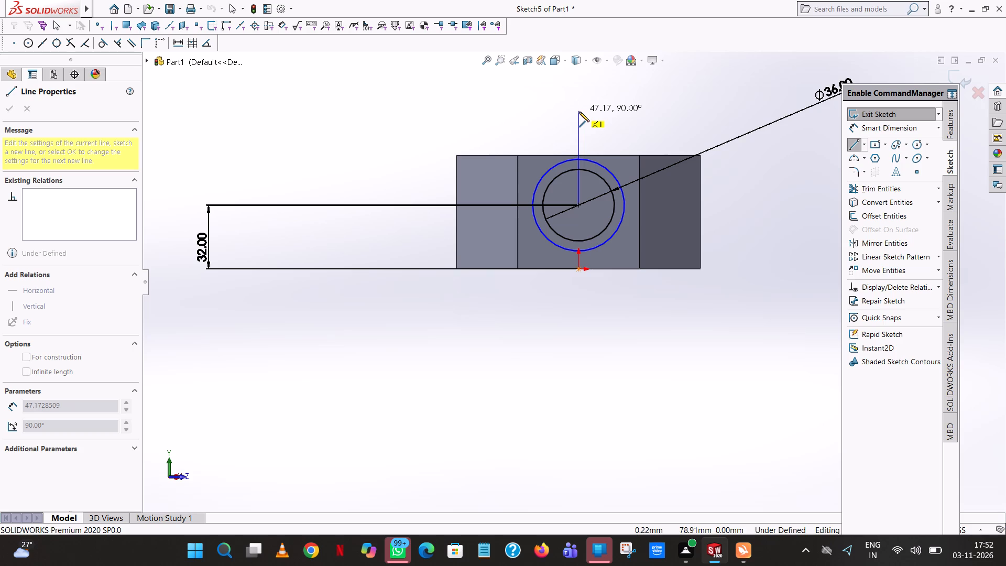
left_click(665, 136)
right_click(665, 136)
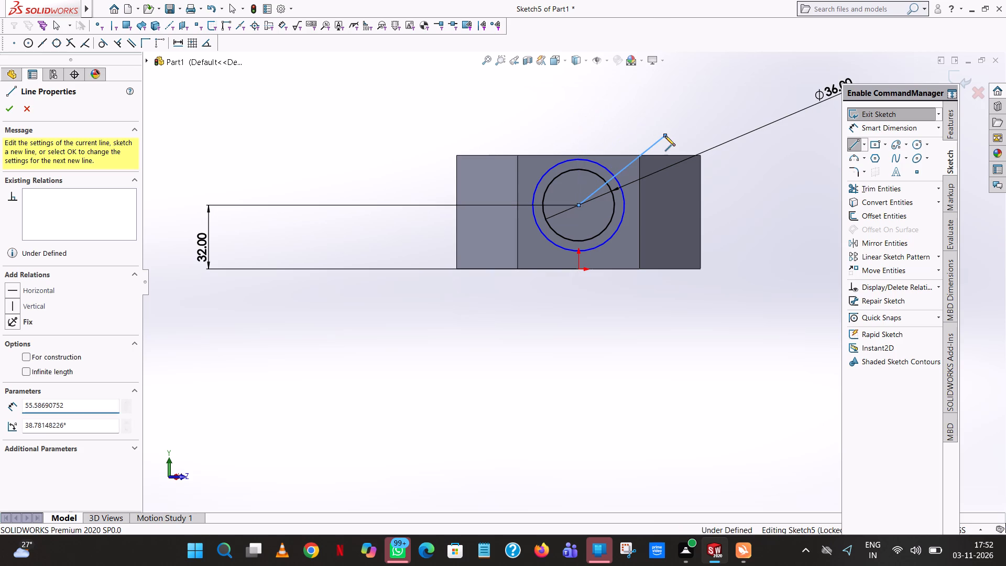
left_click(695, 143)
left_click(640, 154)
double_click(87, 375)
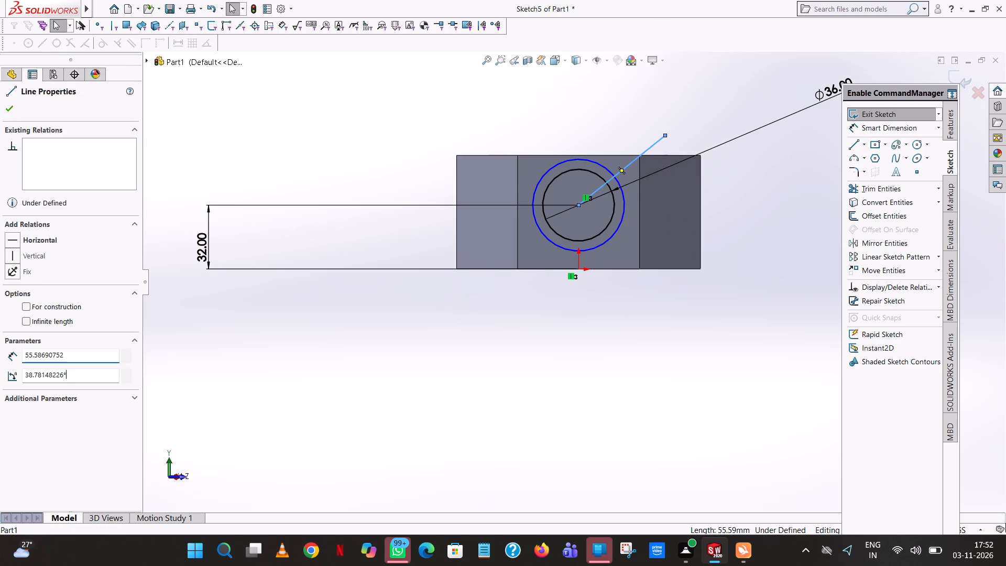
type("45")
key("Return")
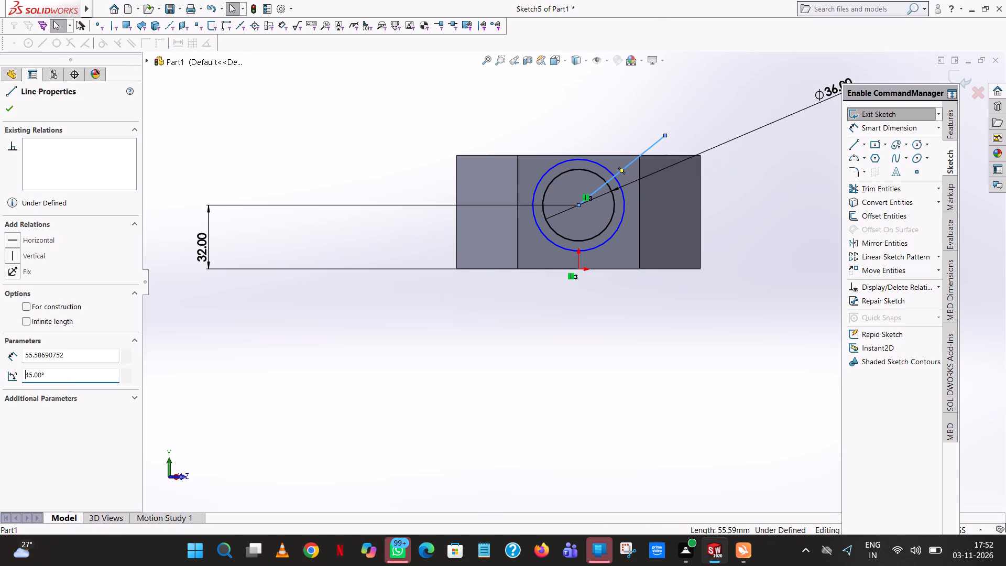
left_click(602, 126)
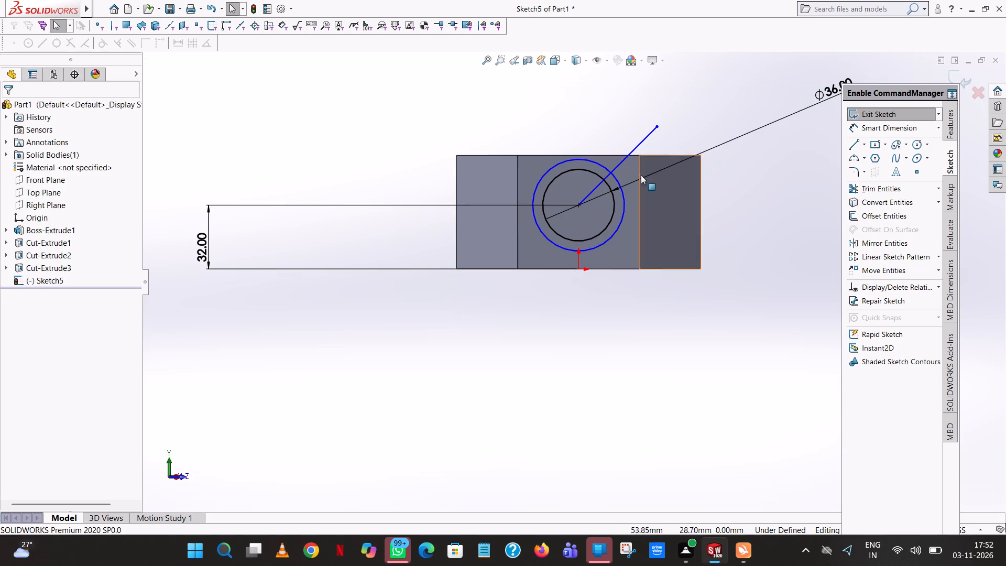
Sketch a small circle centred where the angled line crosses the outer circle and set its radius to 2.5 mm.
scroll(606, 172, "down", 6)
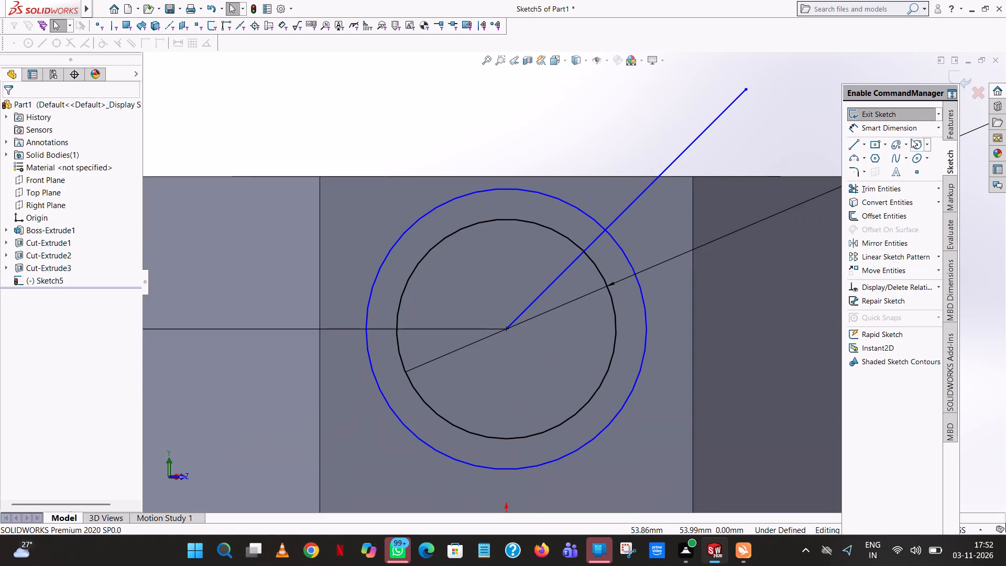
left_click(918, 143)
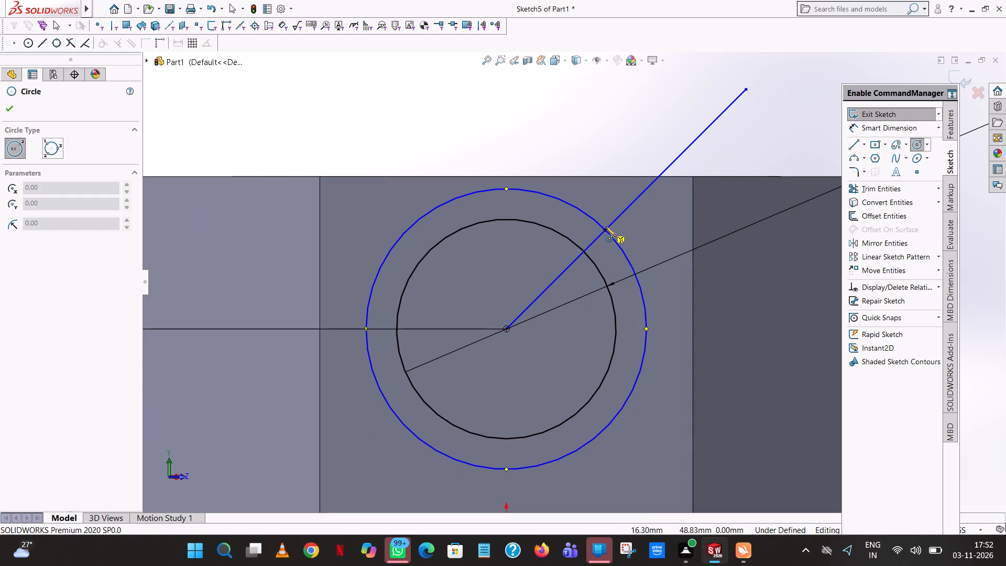
left_click(604, 230)
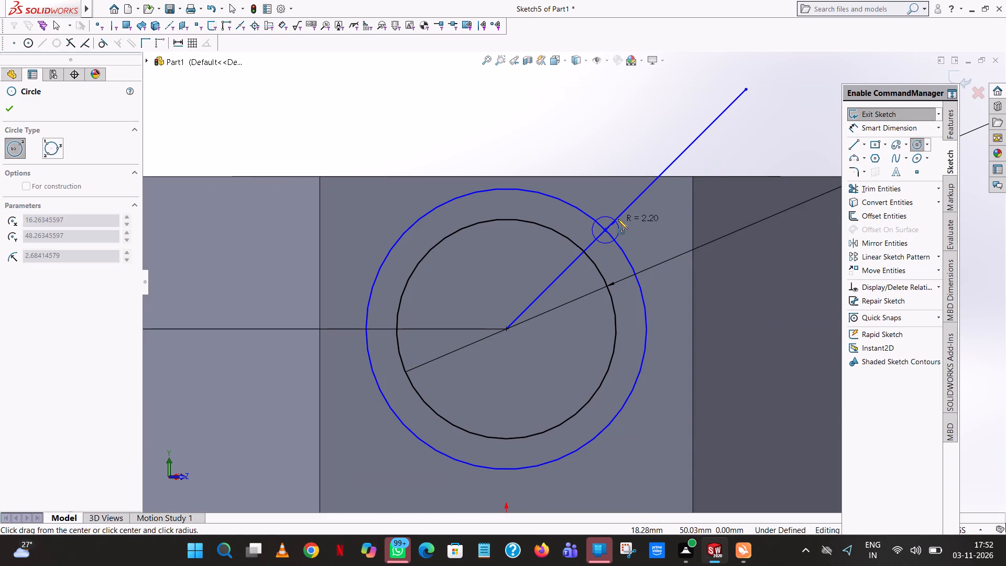
left_click(619, 226)
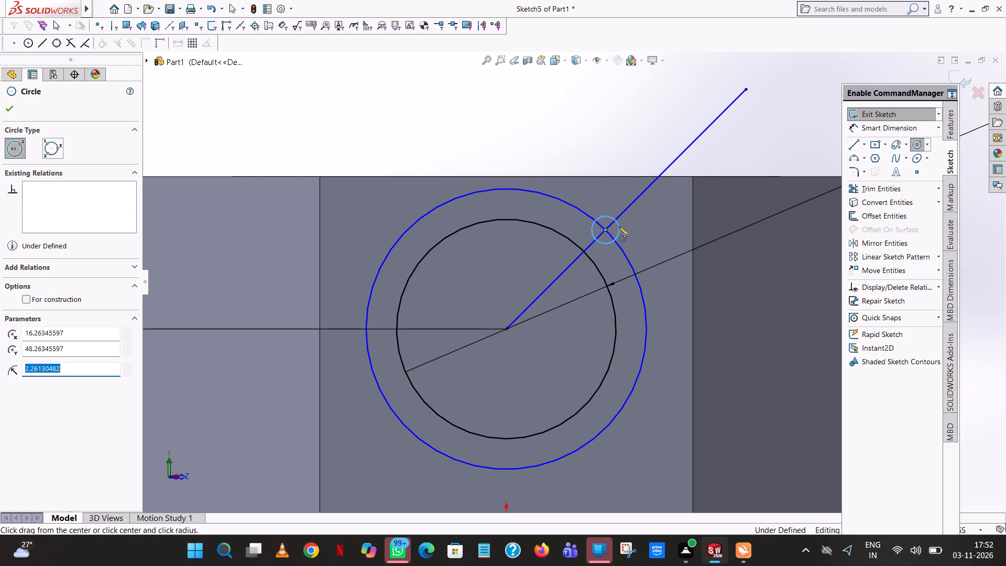
type("2.5")
key("Return")
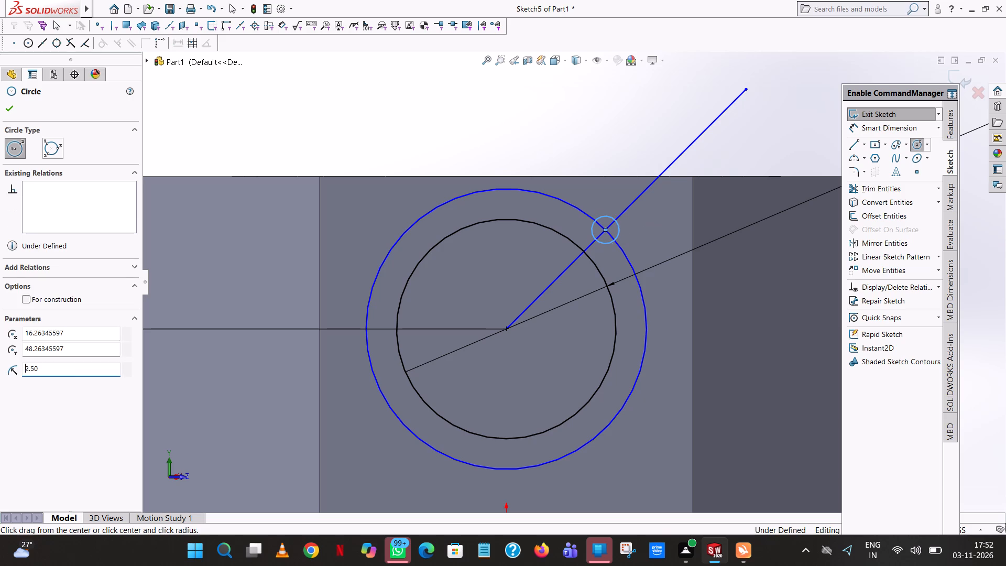
right_click(619, 227)
left_click(641, 235)
Trim away every segment of the angled line, from outside the small circle down to the circles' centre.
scroll(641, 236, "up", 7)
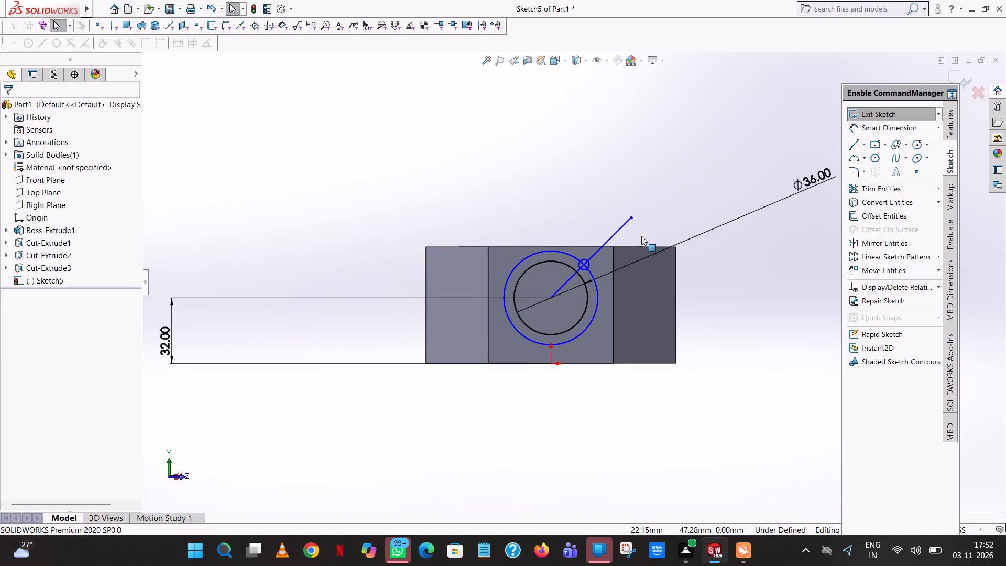
left_click(883, 192)
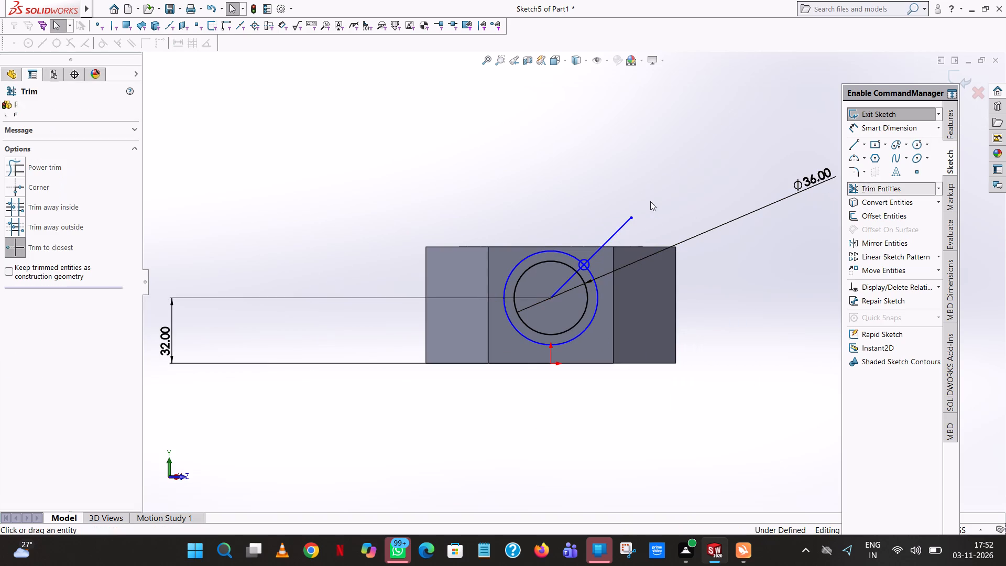
left_click(622, 230)
scroll(584, 265, "down", 8)
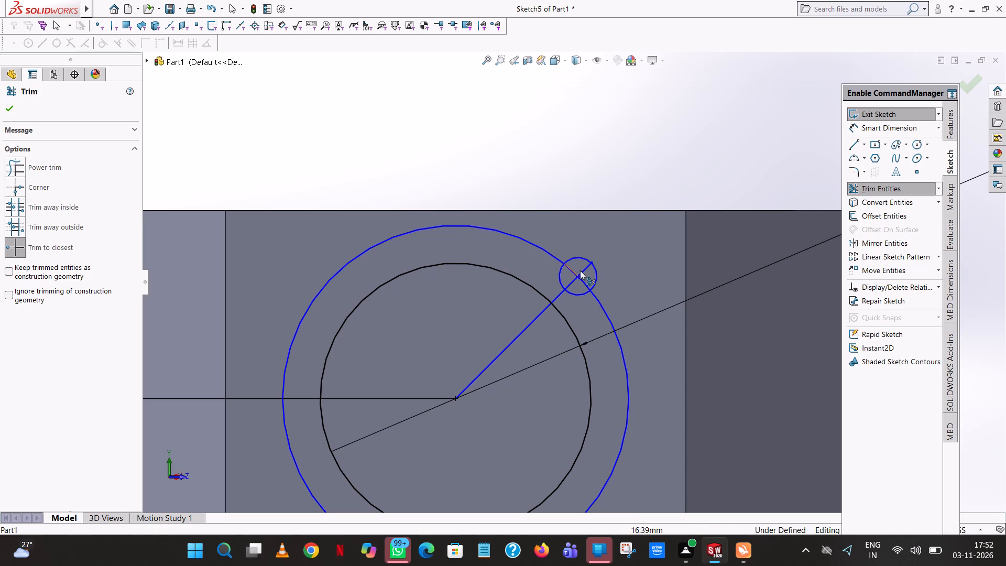
left_click(589, 265)
left_click(570, 285)
left_click(561, 295)
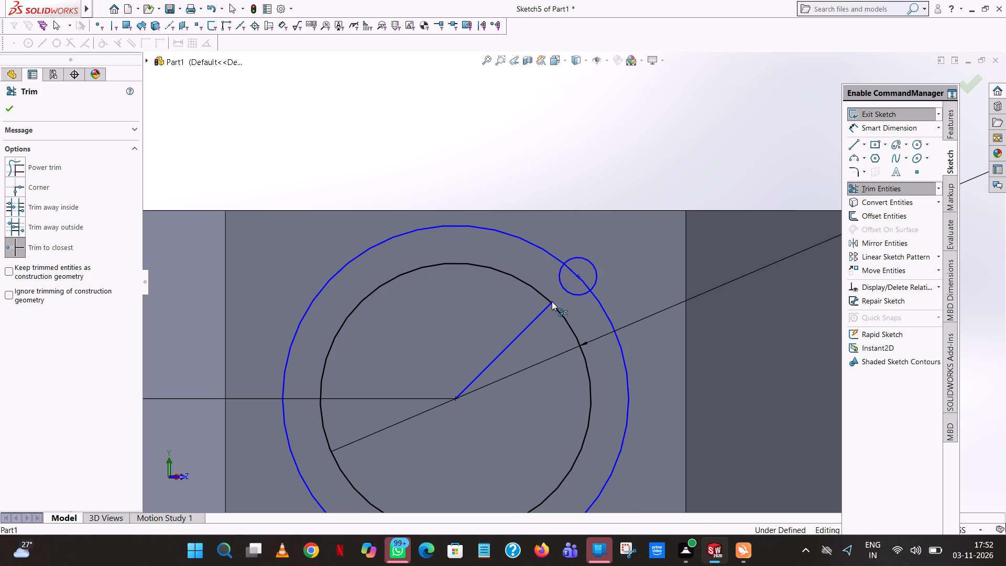
left_click(546, 306)
scroll(546, 306, "up", 7)
left_click(12, 103)
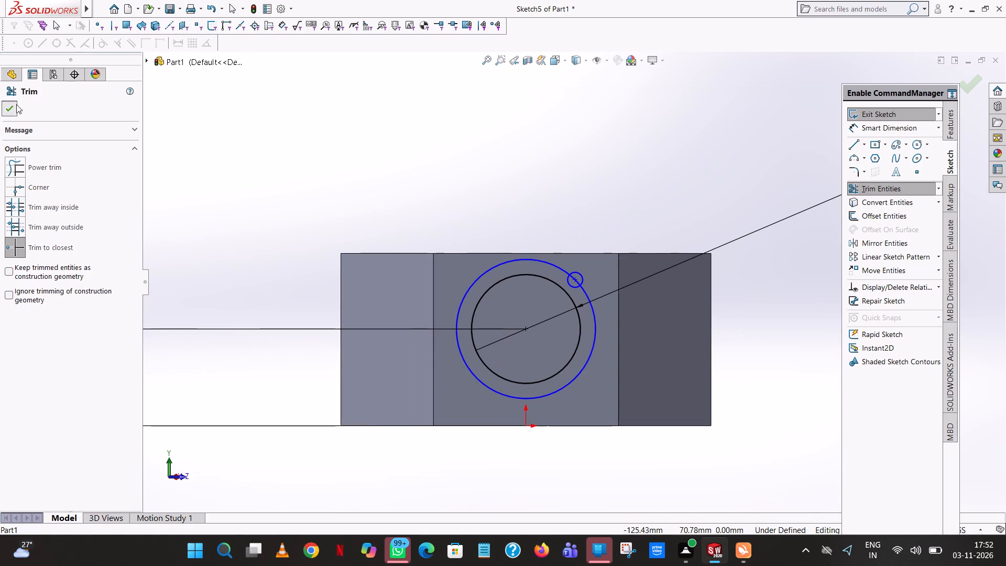
Create a circular sketch pattern of the small circle about the 36 mm circle's centre, with 4 equally spaced instances over 360°.
left_click(938, 258)
left_click(919, 279)
left_click(917, 277)
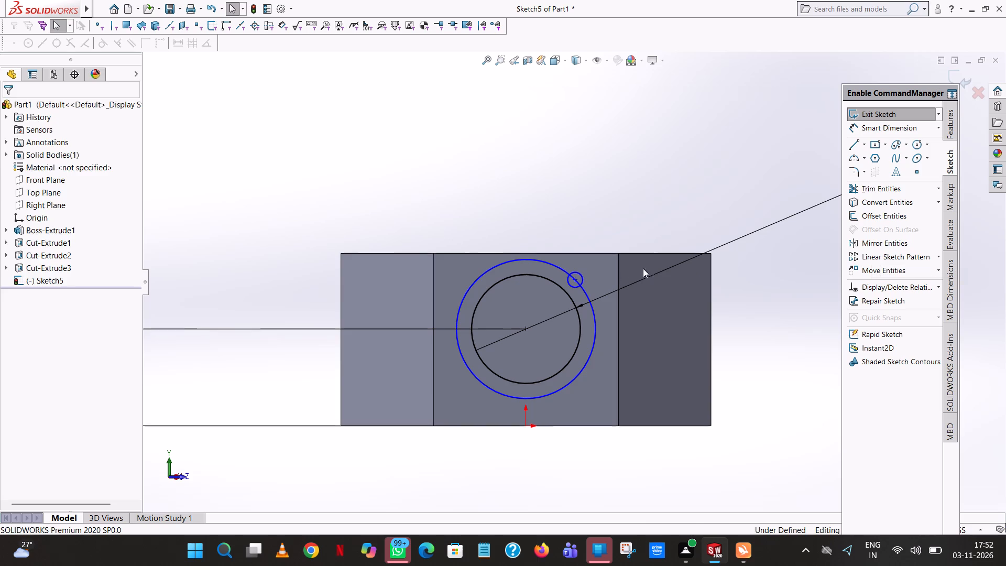
left_click(578, 270)
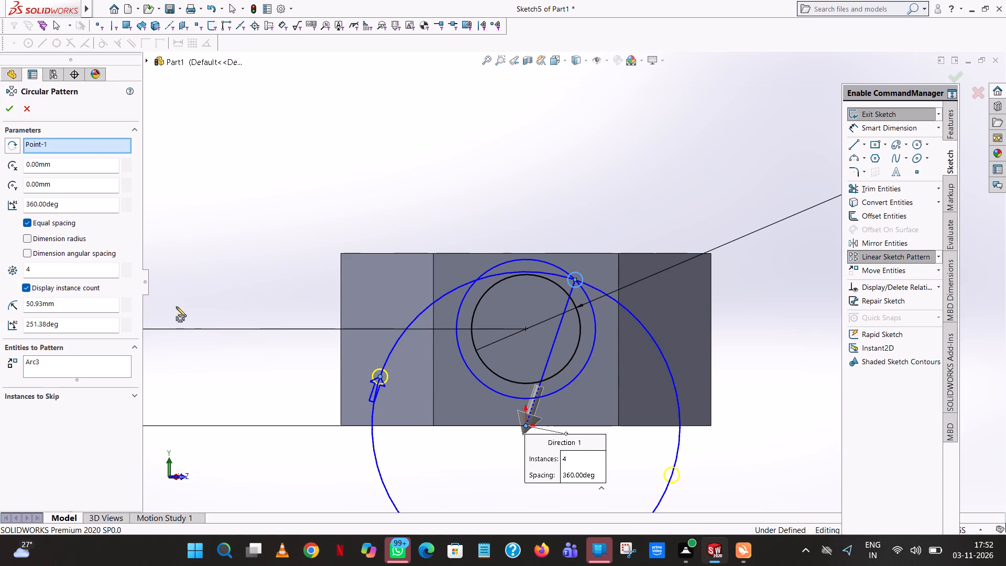
right_click(90, 147)
left_click(117, 166)
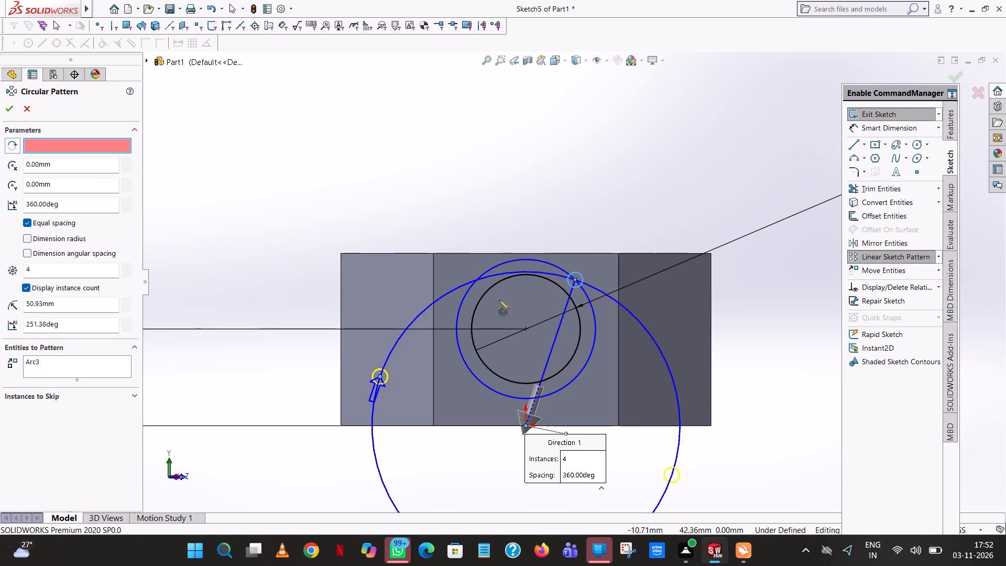
left_click(527, 328)
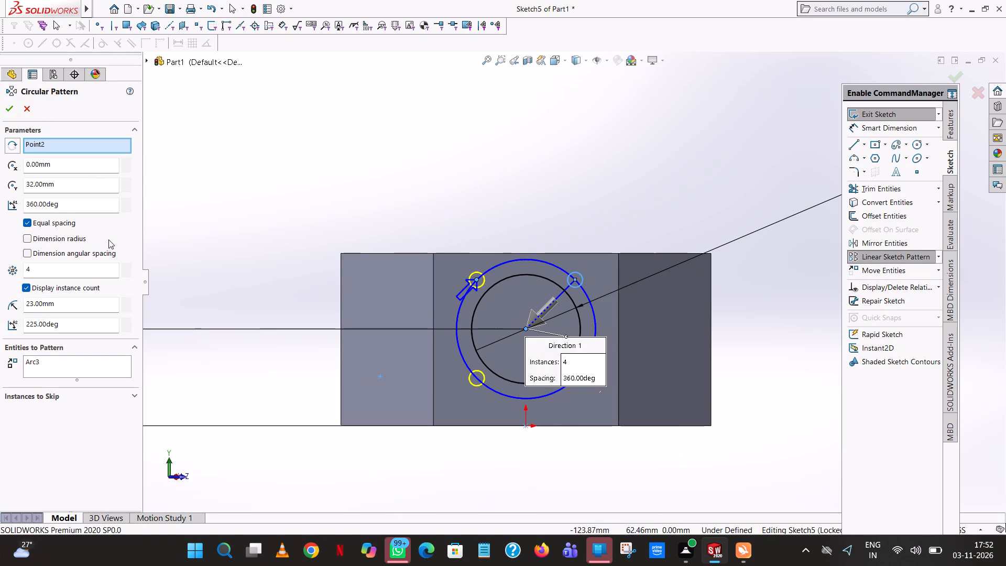
left_click(15, 108)
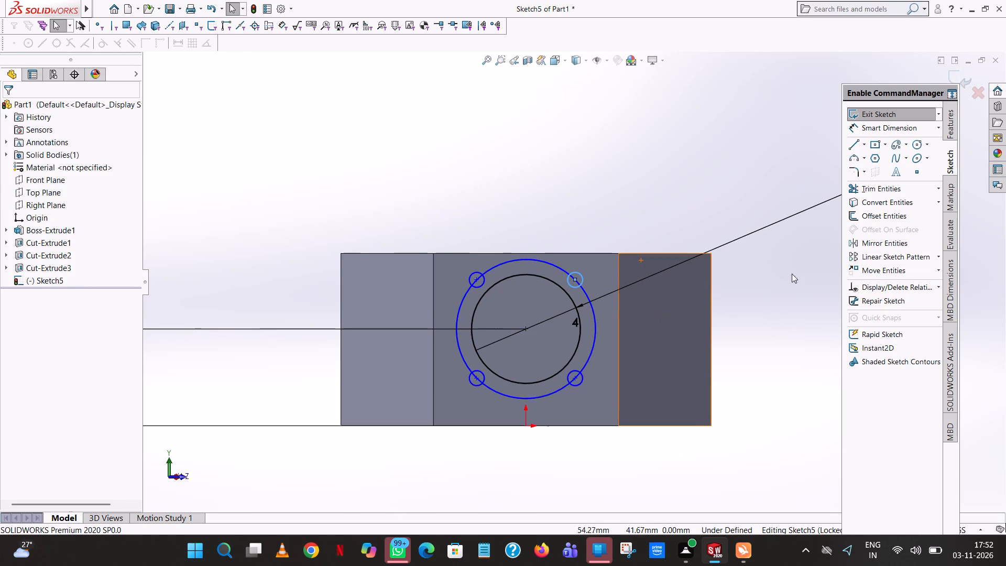
left_click(794, 270)
scroll(616, 422, "up", 2)
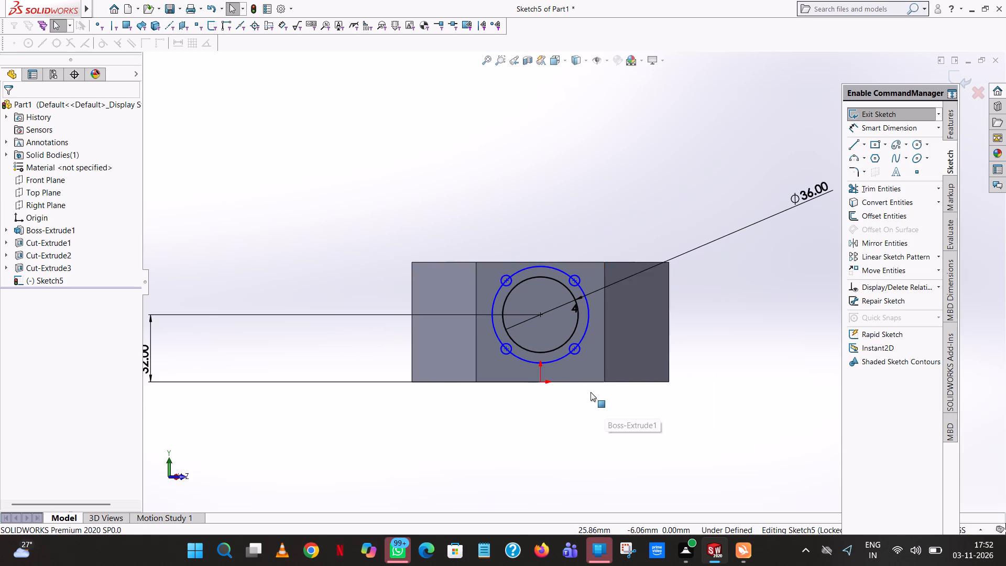
Convert the 46 mm outer circle around the hole to construction geometry.
scroll(591, 392, "up", 1)
scroll(581, 377, "down", 1)
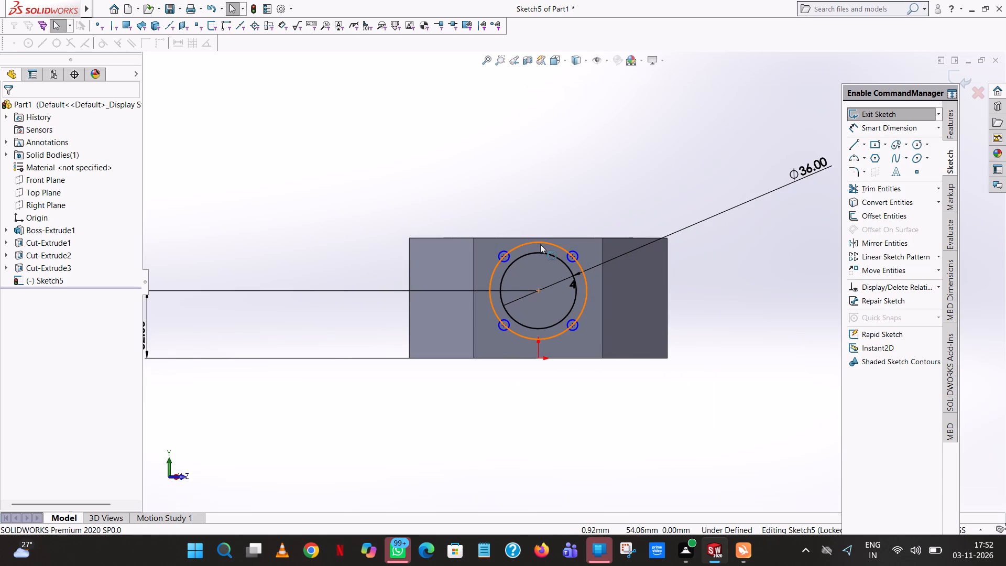
left_click(540, 244)
left_click(581, 212)
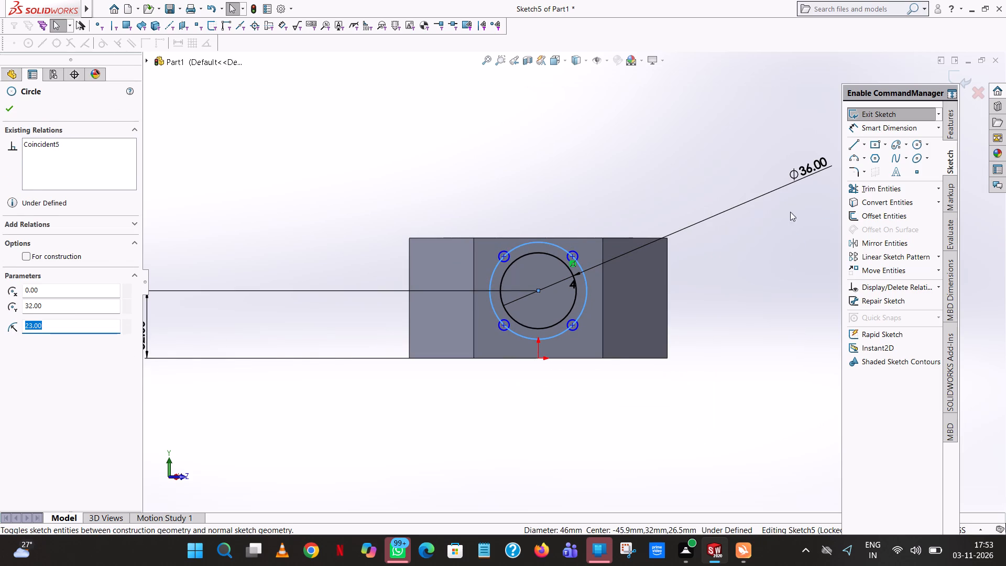
Add diameter dimensions to the construction circle and to the upper-right small circle.
left_click(899, 125)
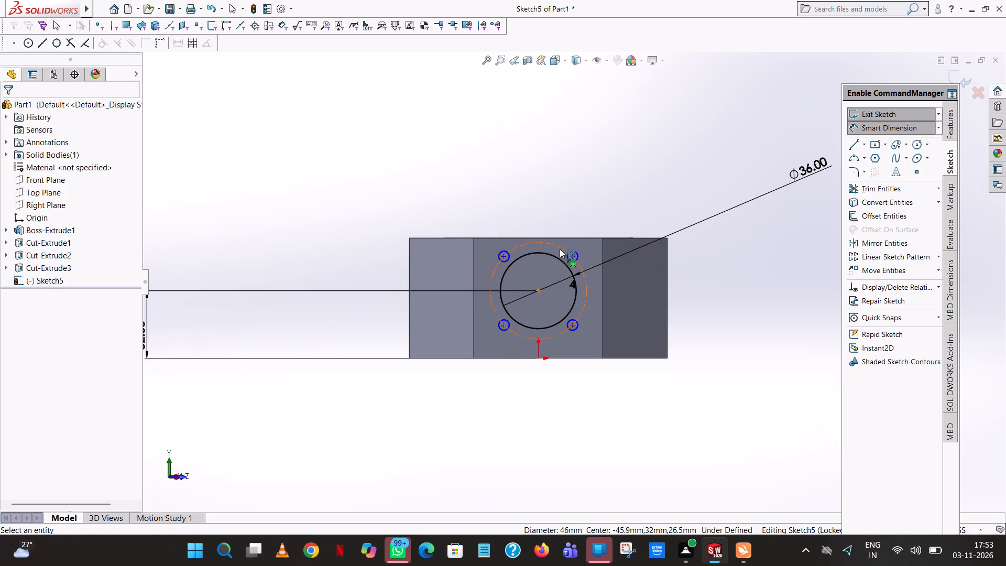
left_click(559, 250)
left_click(591, 116)
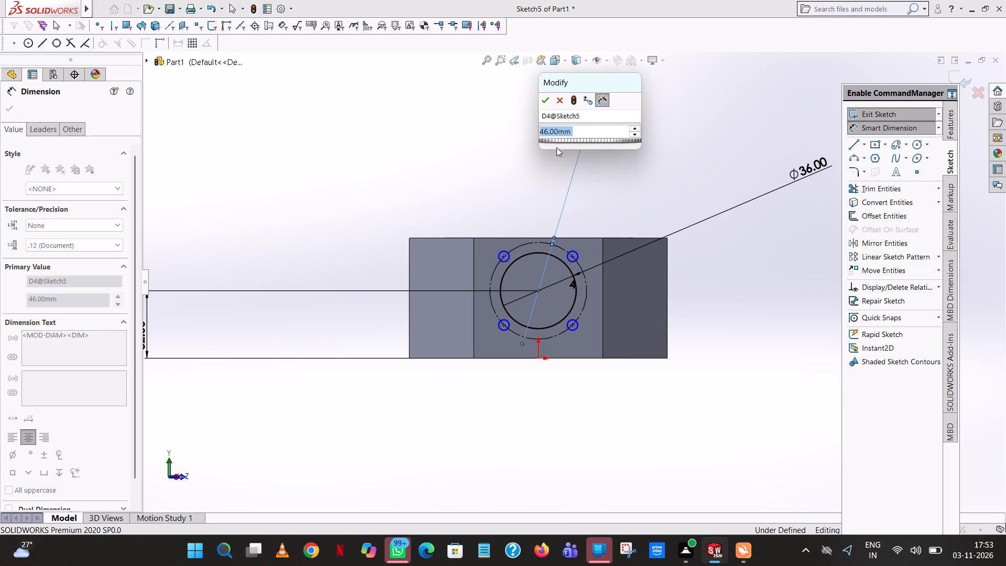
left_click(546, 102)
left_click(495, 155)
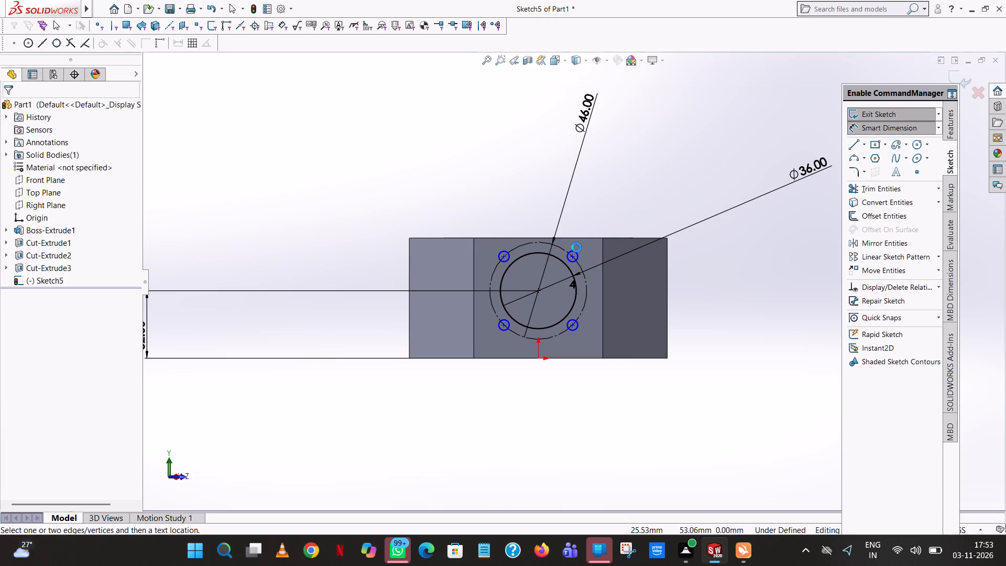
left_click(575, 253)
left_click(622, 131)
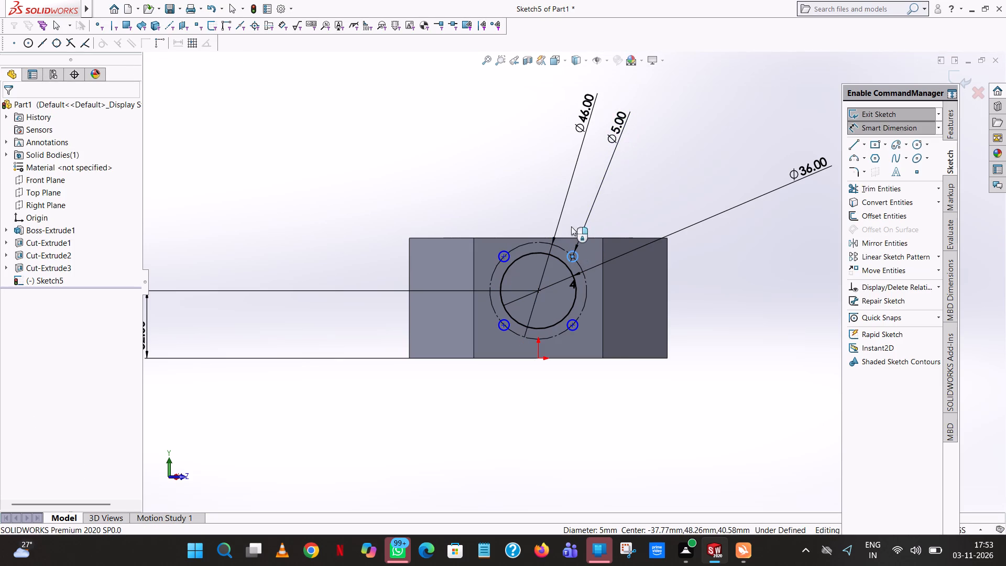
left_click(578, 119)
left_click(510, 166)
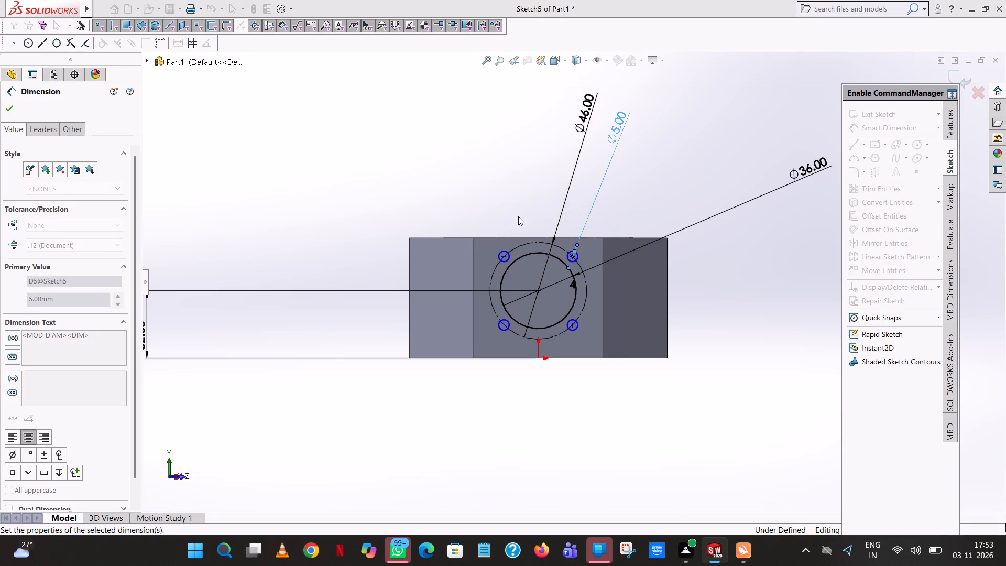
Dimension the horizontal and vertical distances from the main circle's centre to the upper-left small circle's centre.
left_click(540, 289)
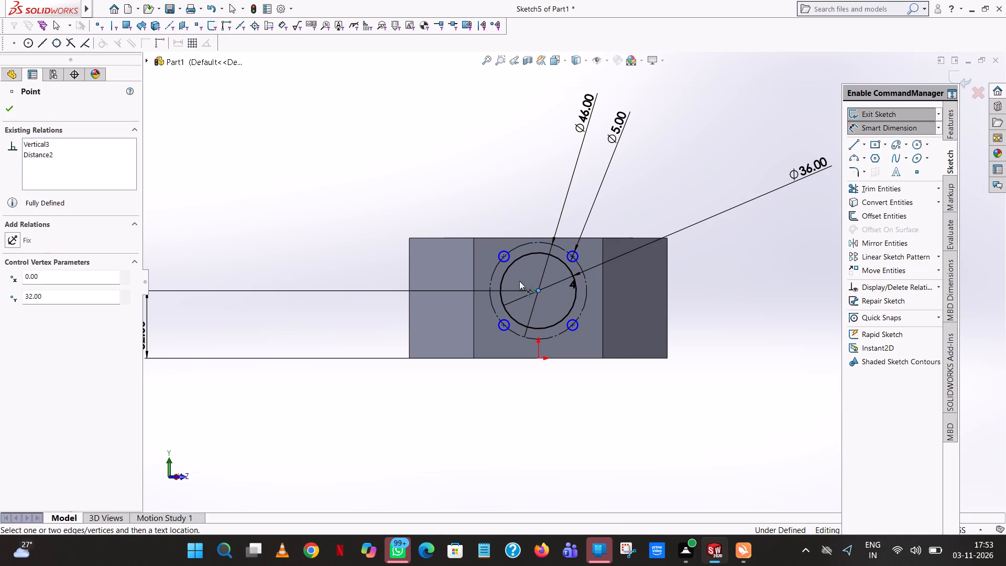
left_click(504, 255)
left_click(505, 140)
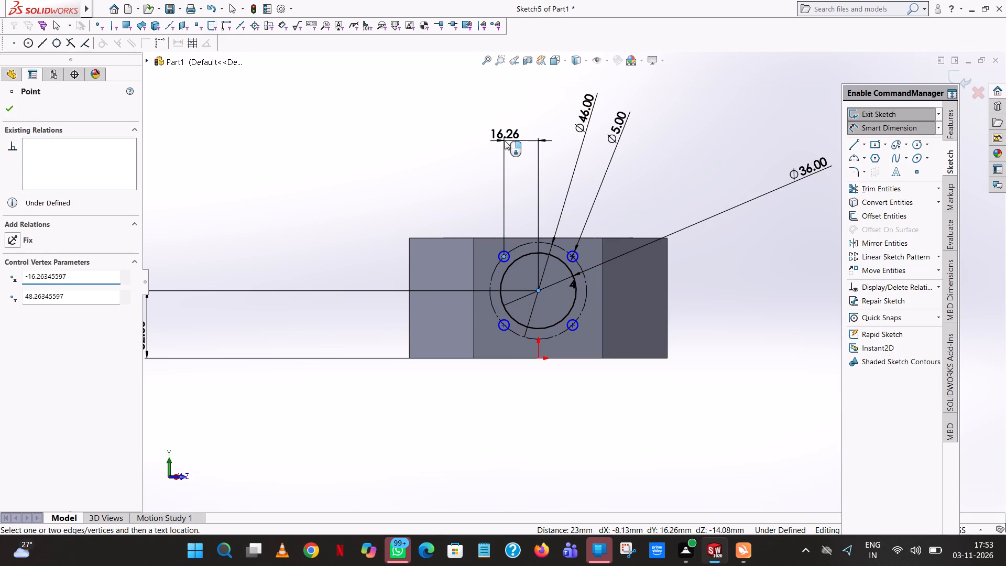
left_click(464, 120)
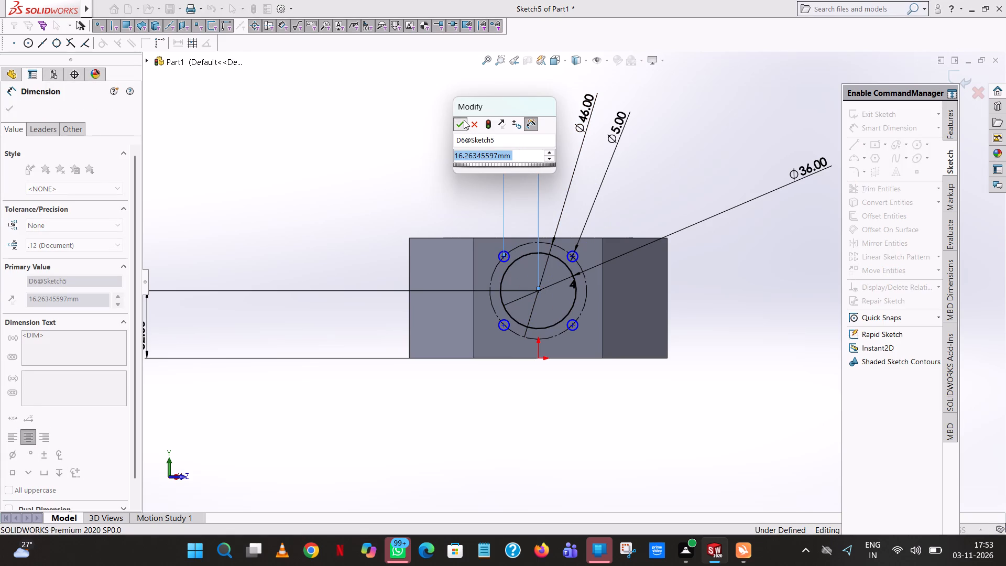
left_click(391, 139)
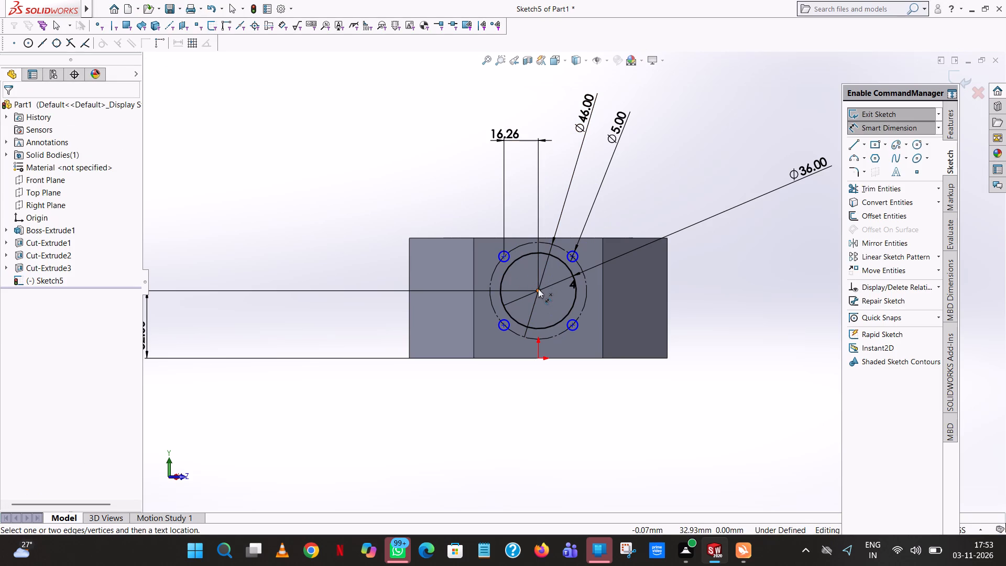
left_click(538, 290)
left_click(504, 258)
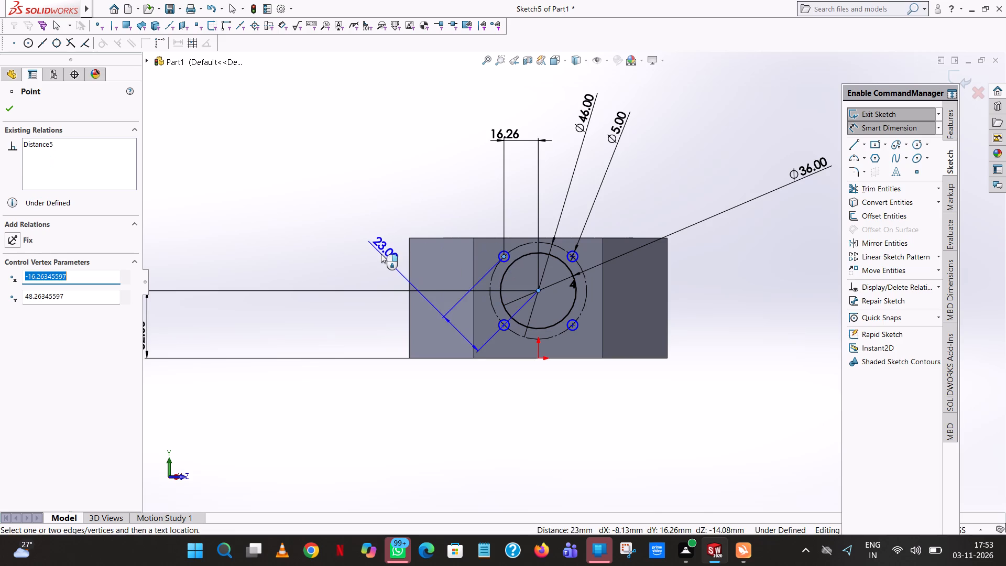
left_click(363, 264)
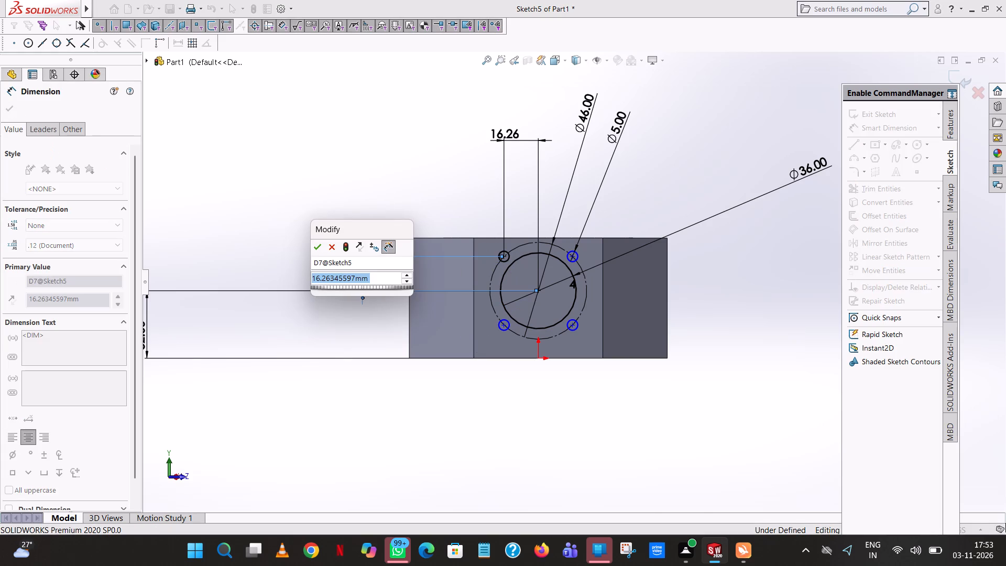
left_click(315, 251)
left_click(389, 171)
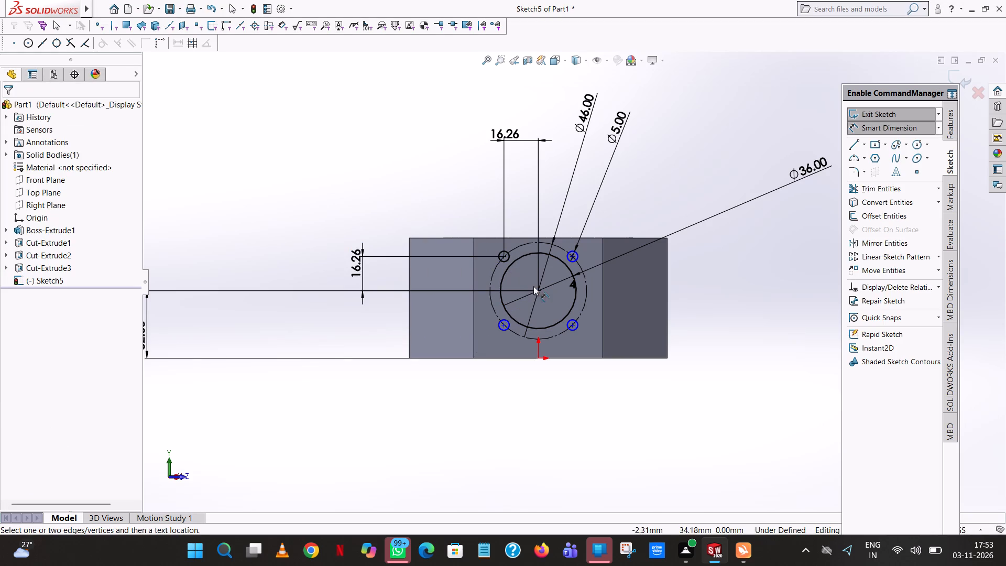
Dimension the vertical distance from the main circle's centre to the upper-right small circle's centre.
left_click(540, 290)
left_click(572, 255)
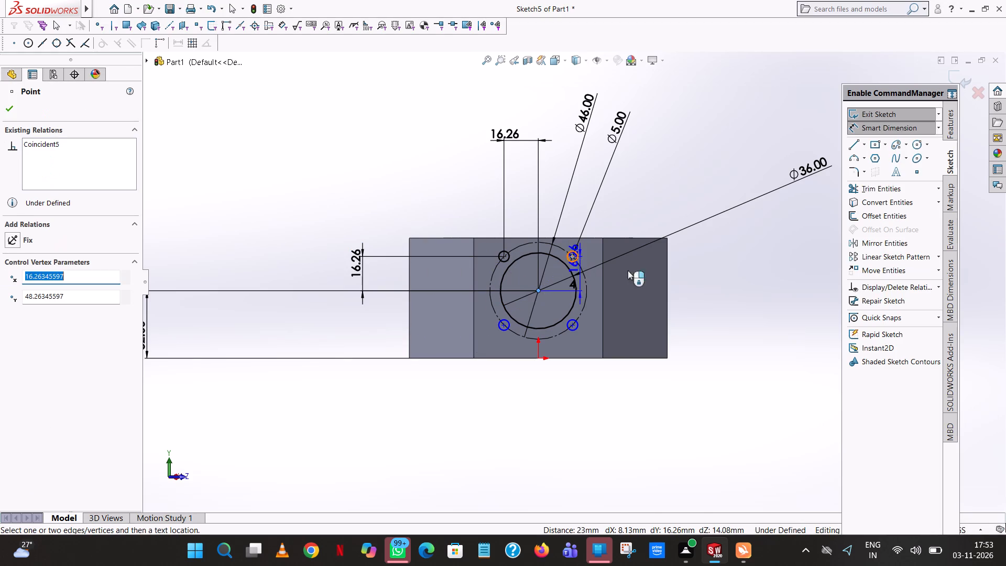
left_click(758, 277)
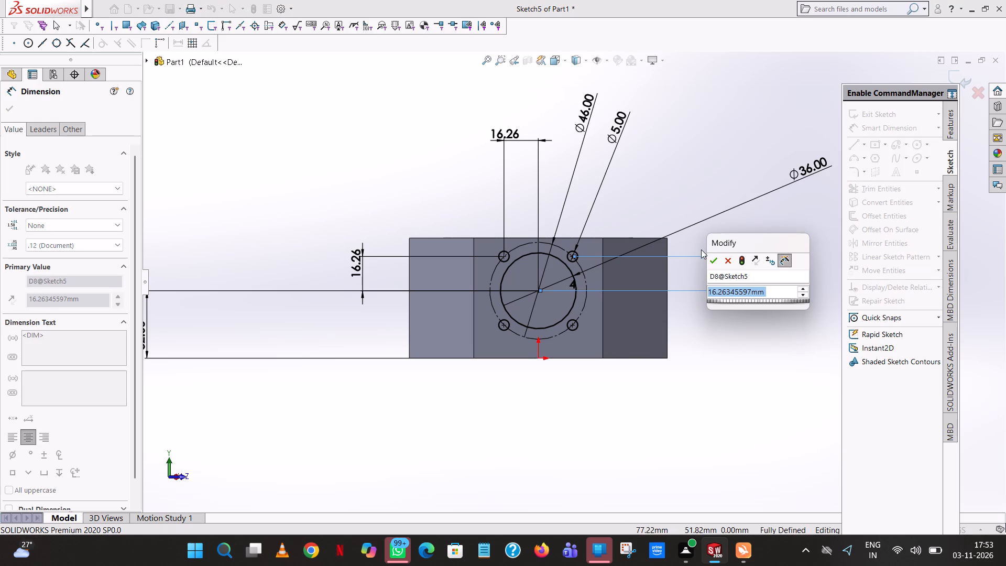
left_click(714, 261)
left_click(719, 238)
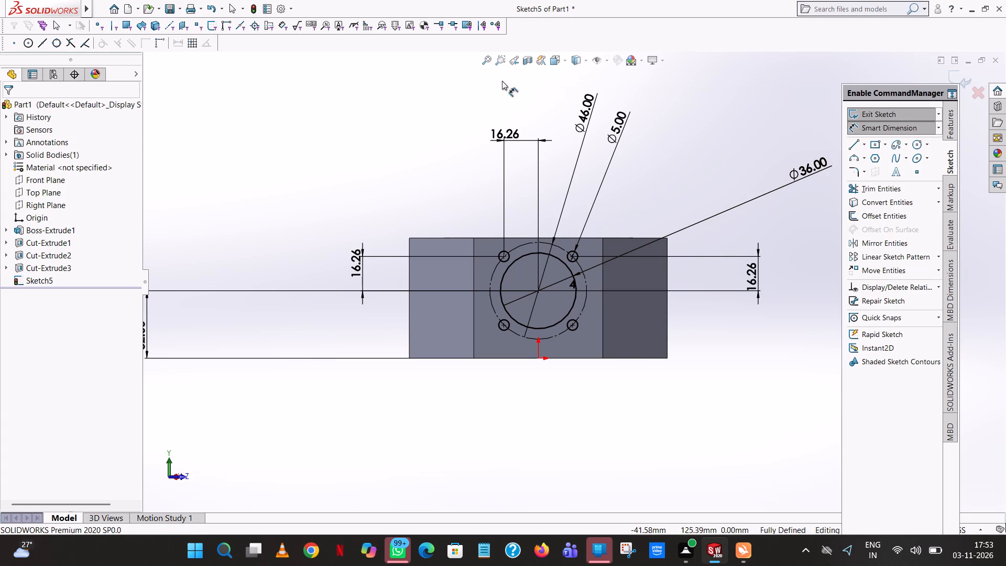
left_click(685, 185)
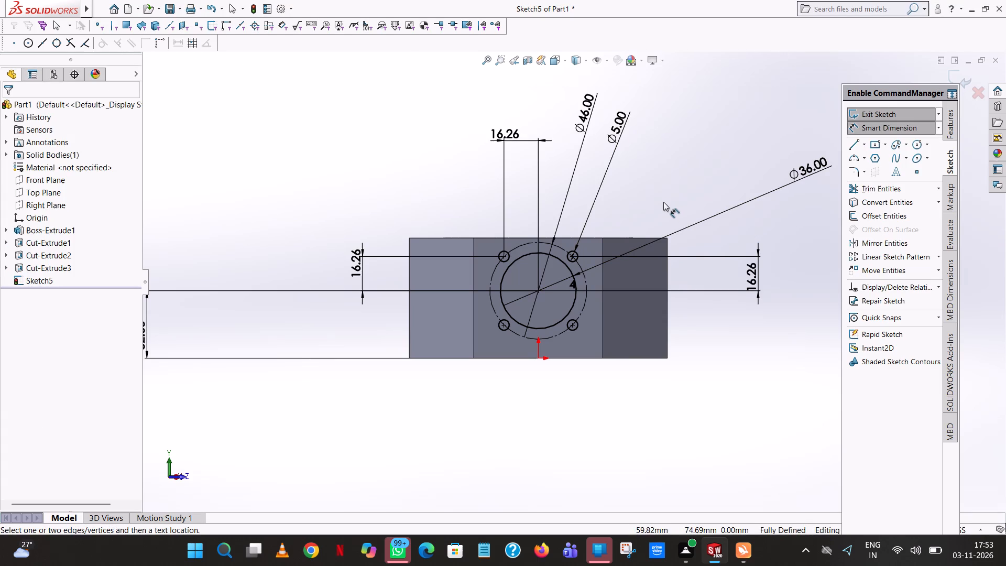
Start an extruded cut from the five-hole sketch with a blind depth of 12 mm.
scroll(628, 222, "down", 2)
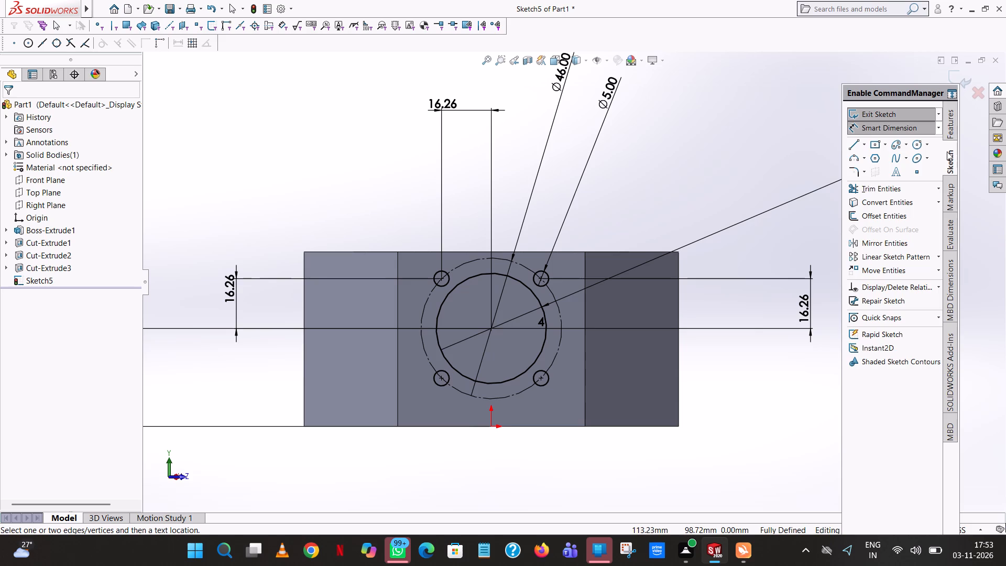
left_click(947, 124)
left_click(906, 187)
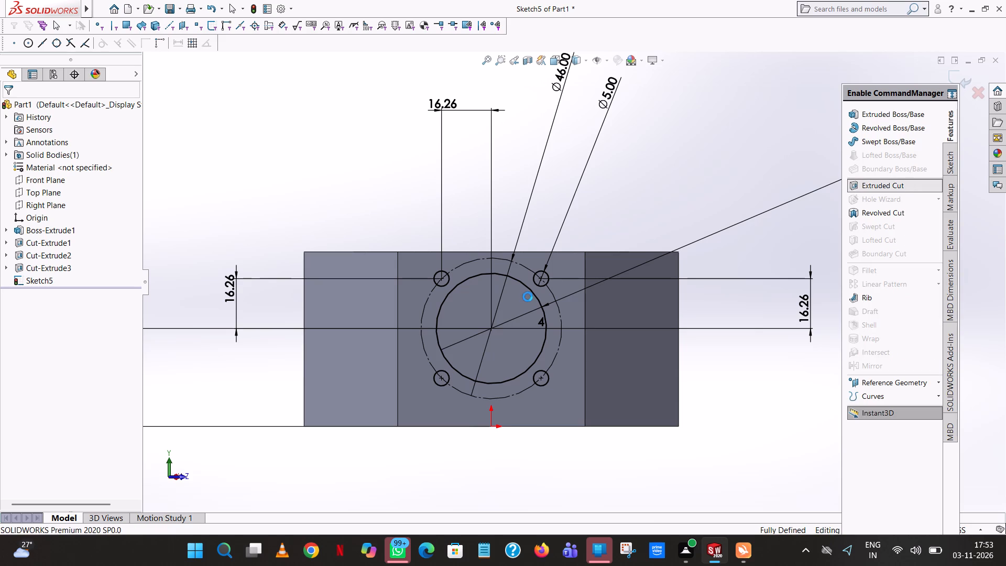
middle_click_drag(532, 190, 576, 436)
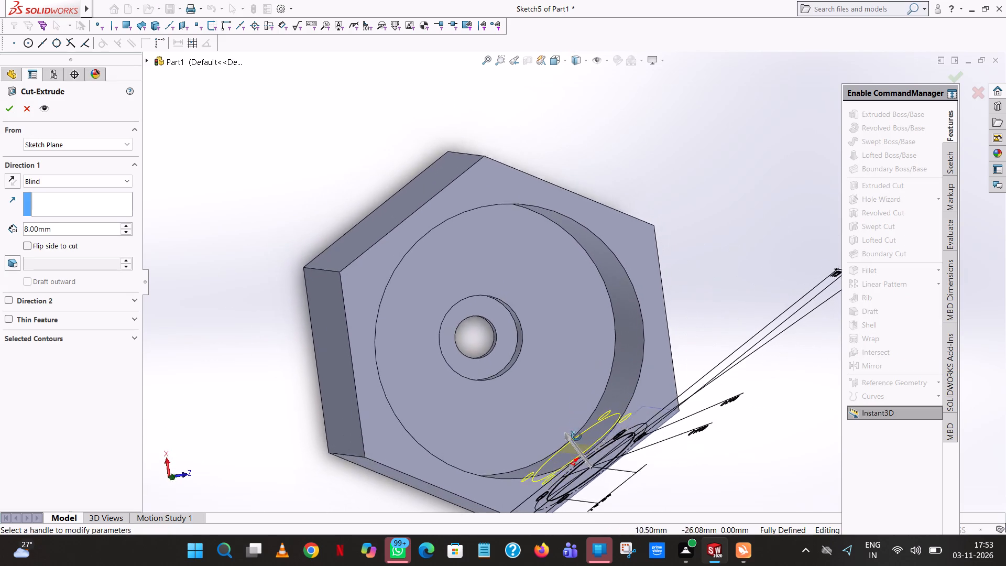
middle_click_drag(576, 436, 620, 350)
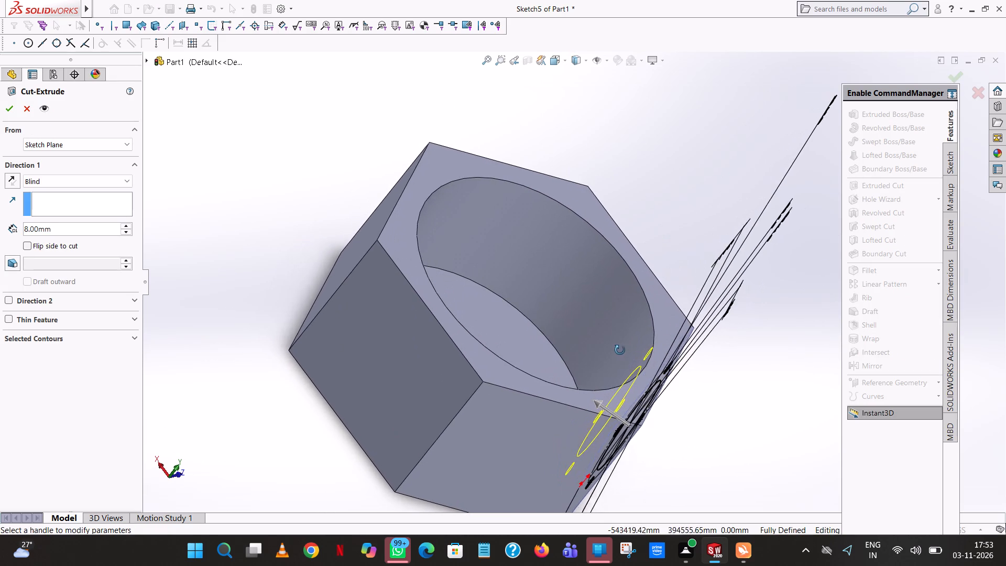
middle_click_drag(620, 350, 619, 350)
double_click(82, 230)
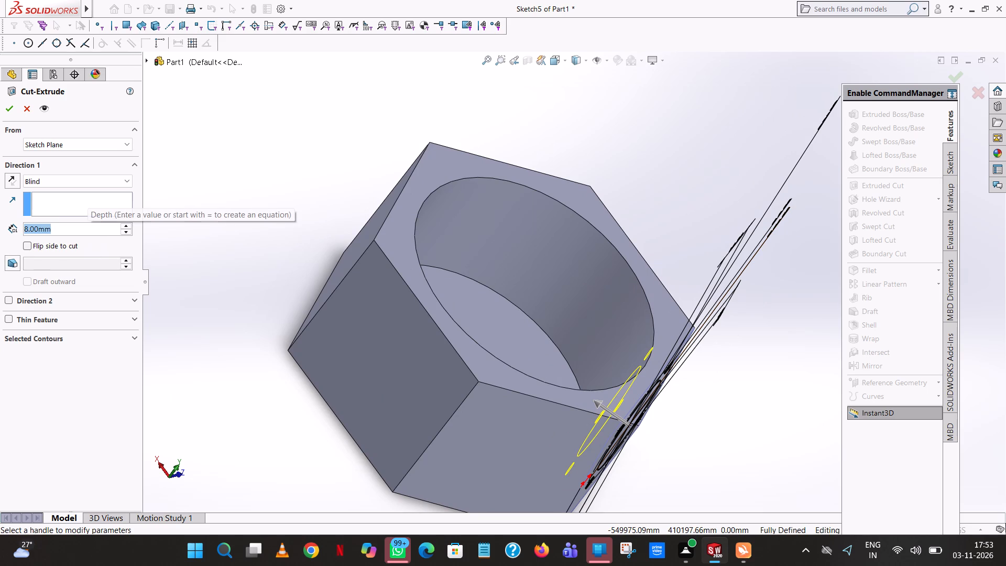
type("12")
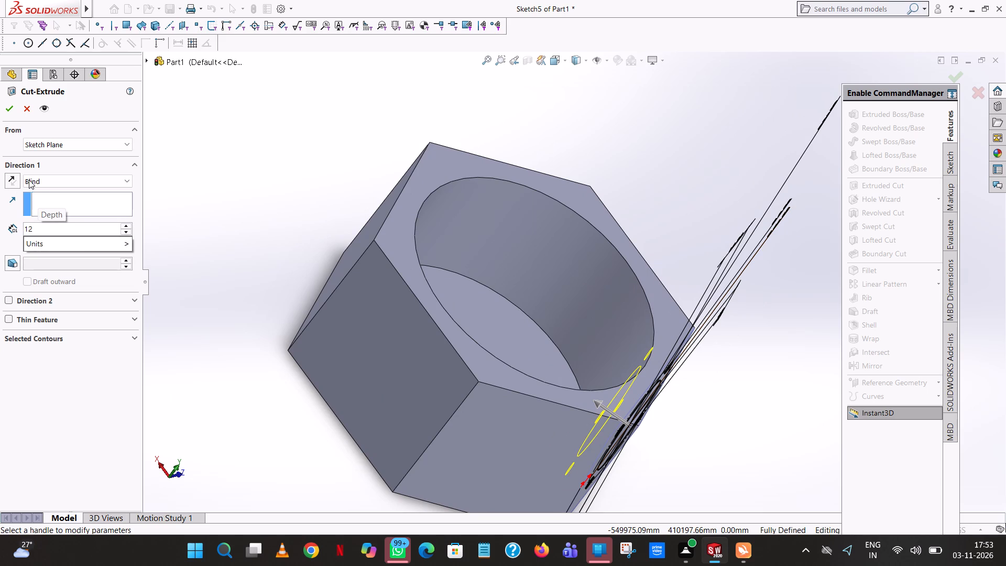
left_click(309, 156)
scroll(306, 165, "up", 1)
middle_click_drag(299, 190, 312, 314)
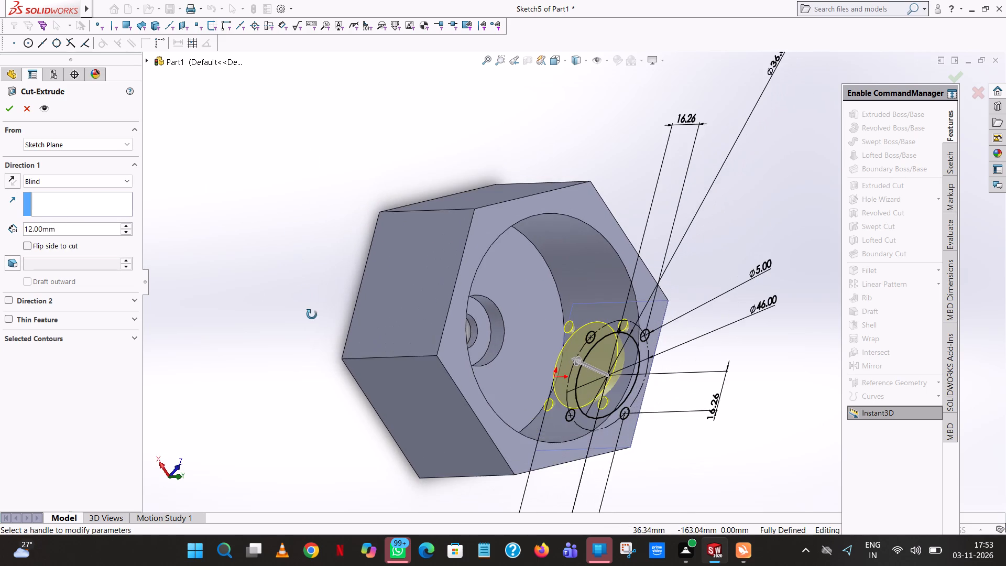
middle_click_drag(312, 314, 271, 284)
scroll(271, 284, "up", 2)
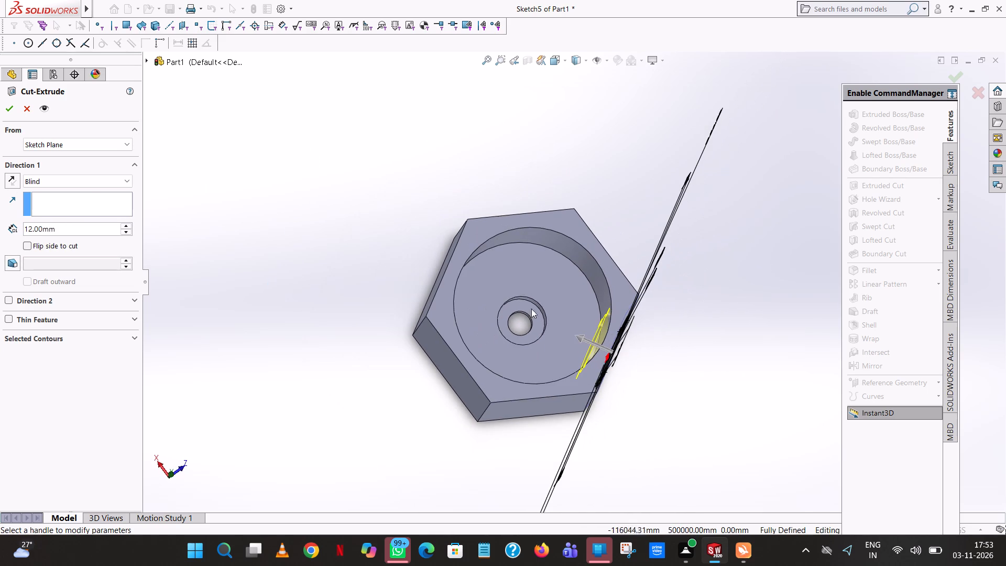
Extend the cut to a blind depth of 205 mm, past the prism's opposite side, and finish the feature.
left_click_drag(579, 338, 267, 224)
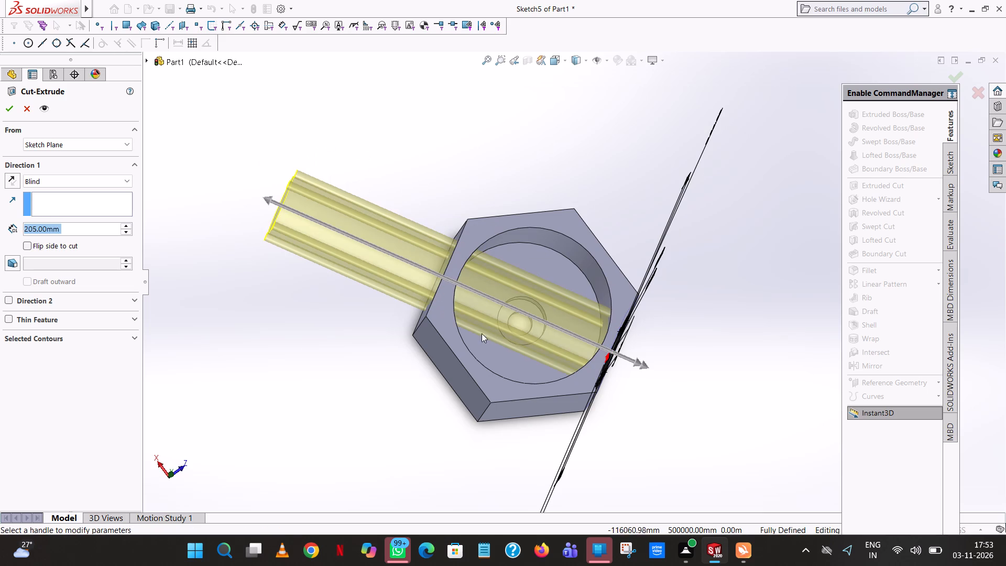
middle_click_drag(311, 330, 406, 411)
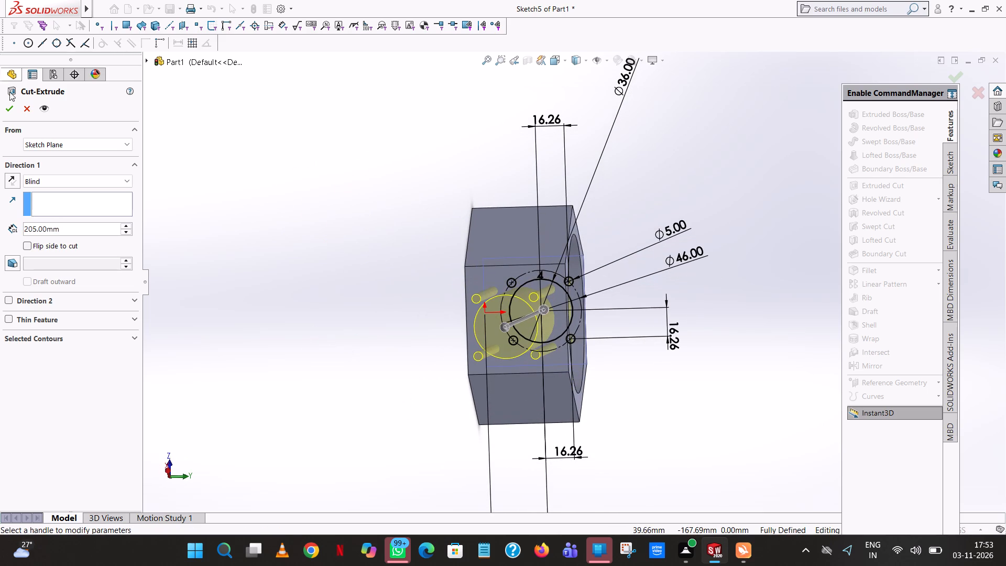
left_click(0, 114)
left_click(10, 113)
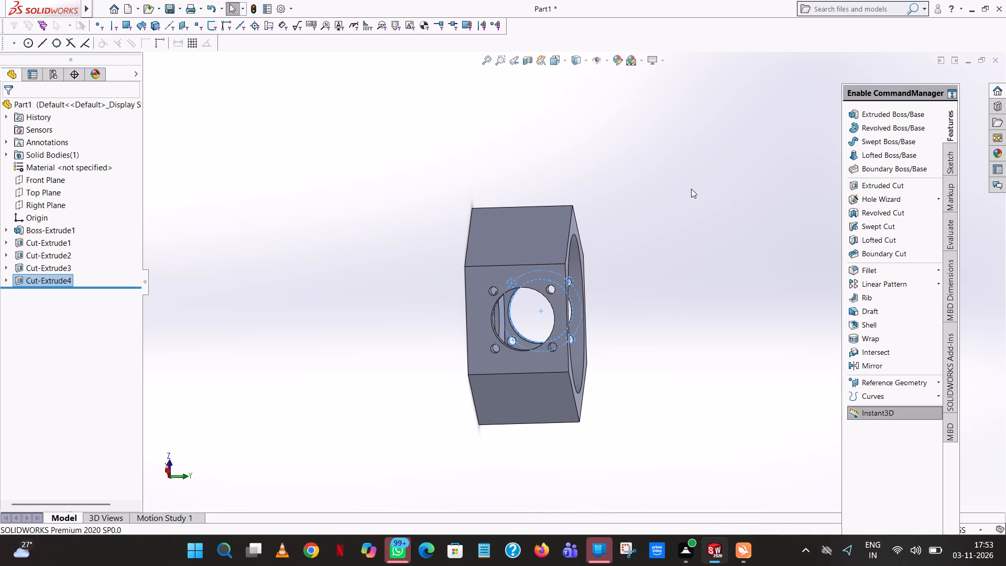
left_click(691, 189)
Start an extruded-cut sketch on the plain side face adjacent to the five-hole face and view it face-on.
scroll(633, 345, "up", 1)
middle_click_drag(629, 346, 541, 201)
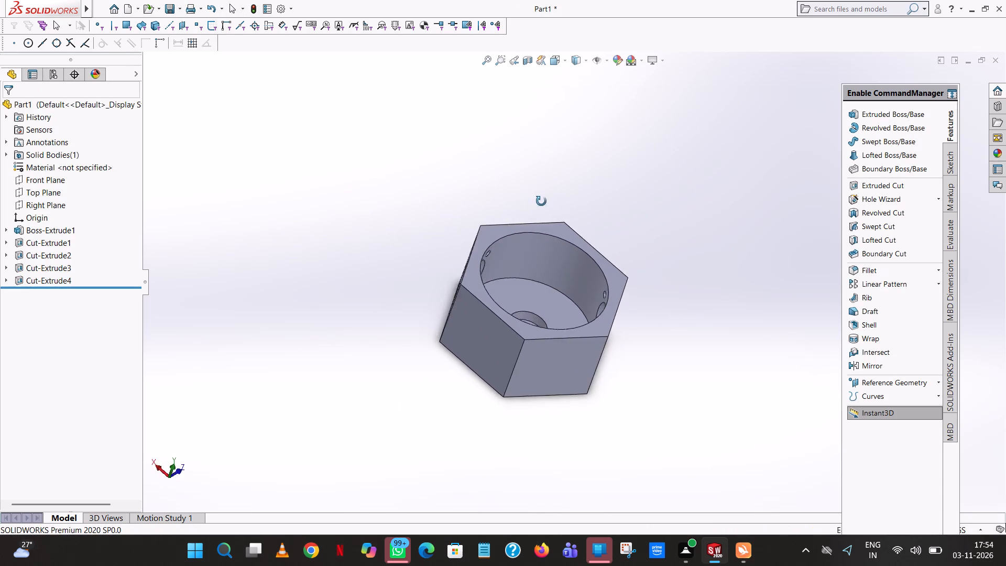
middle_click_drag(541, 201, 583, 212)
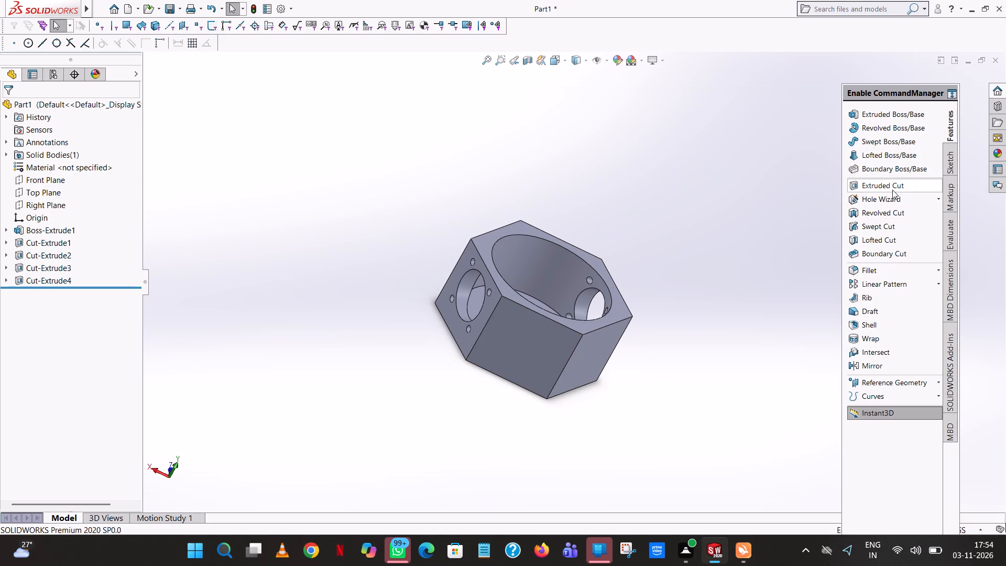
left_click(893, 189)
left_click(535, 326)
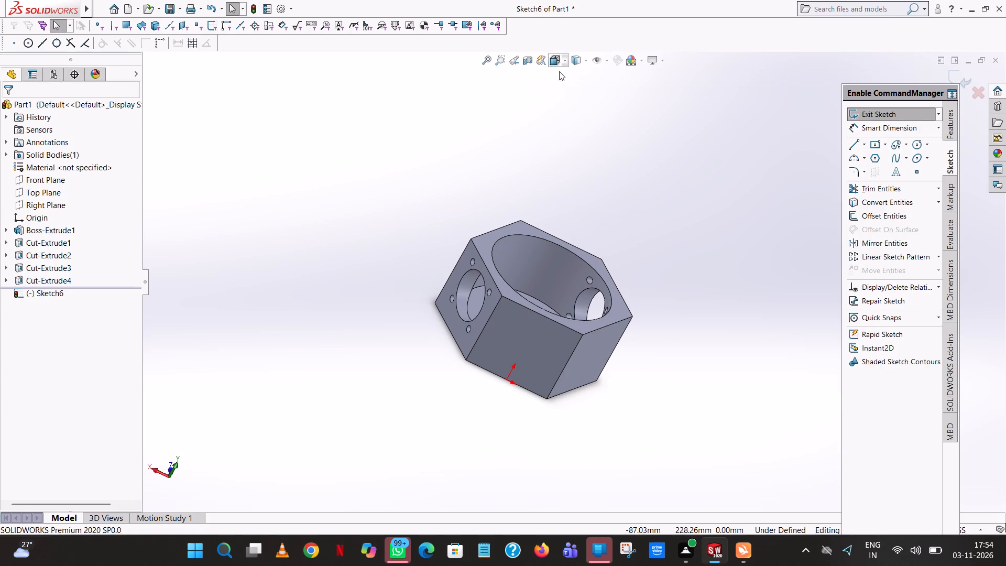
left_click(564, 64)
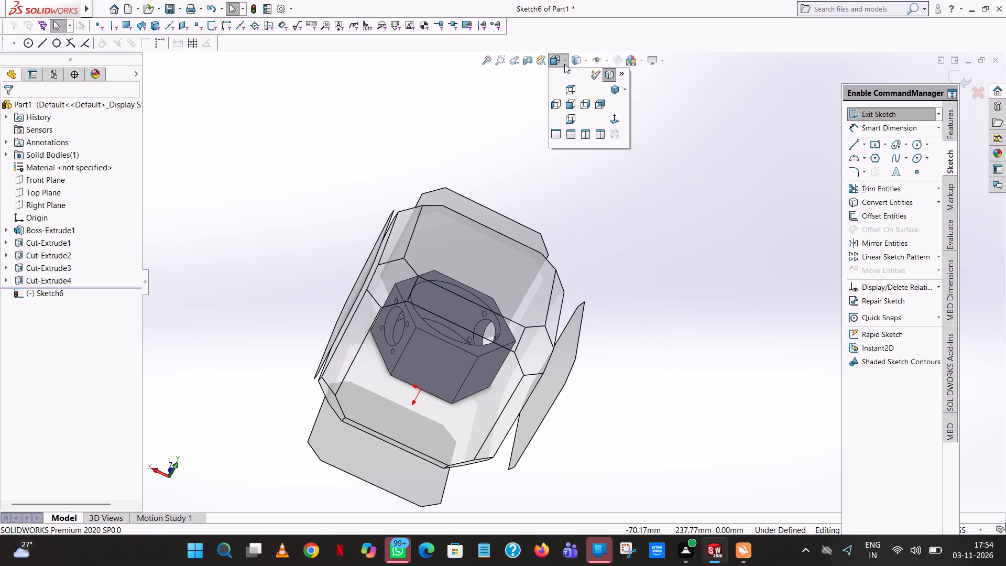
left_click(616, 122)
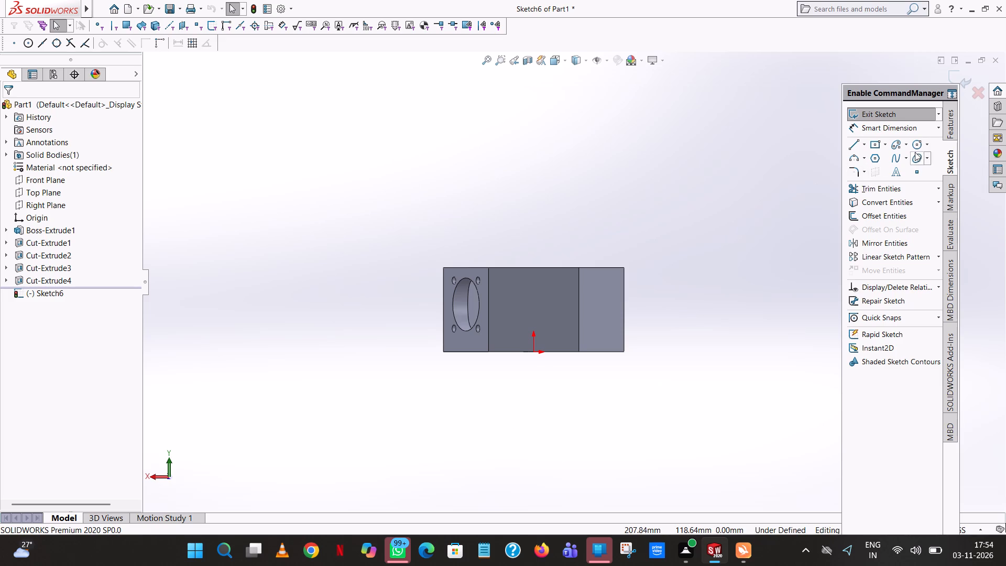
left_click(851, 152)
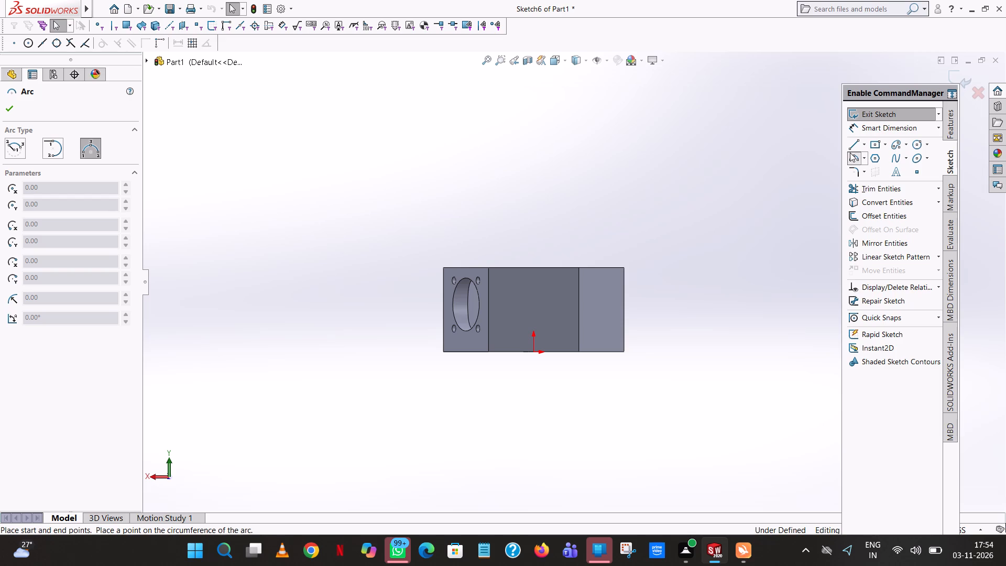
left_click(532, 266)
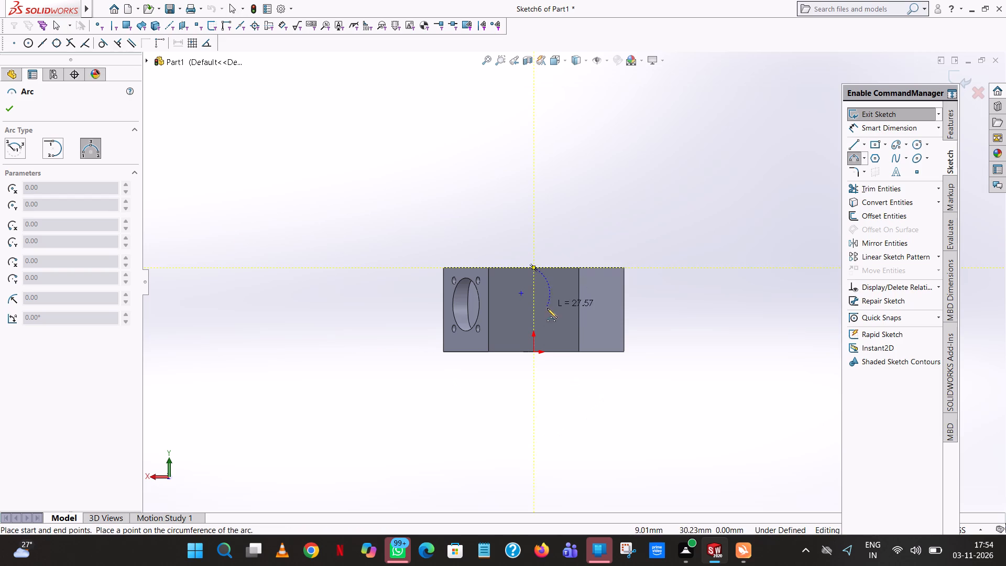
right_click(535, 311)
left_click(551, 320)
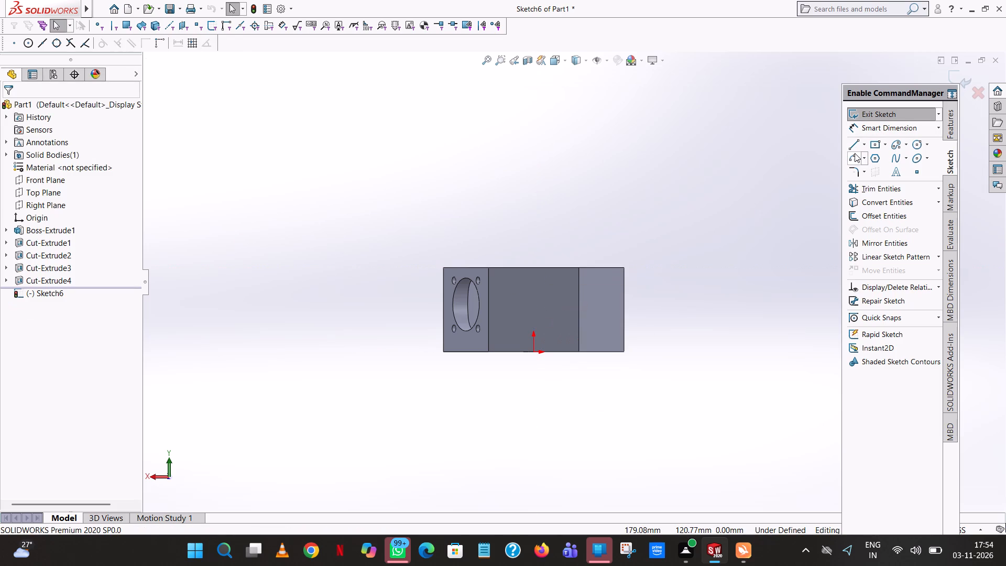
Sketch a 25 mm vertical line downward from the midpoint of the side face's upper edge.
left_click(854, 146)
scroll(526, 305, "down", 5)
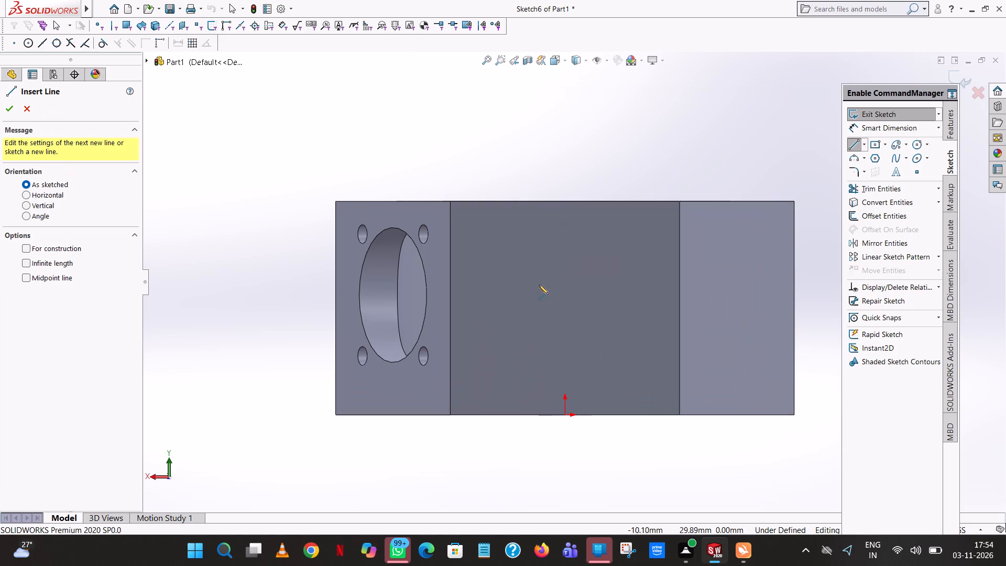
left_click(564, 201)
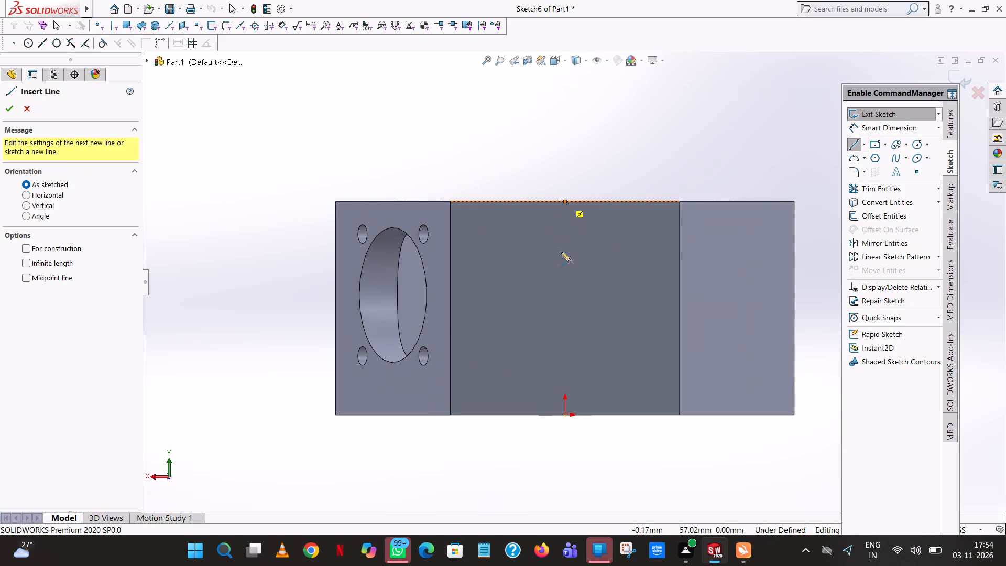
left_click(566, 298)
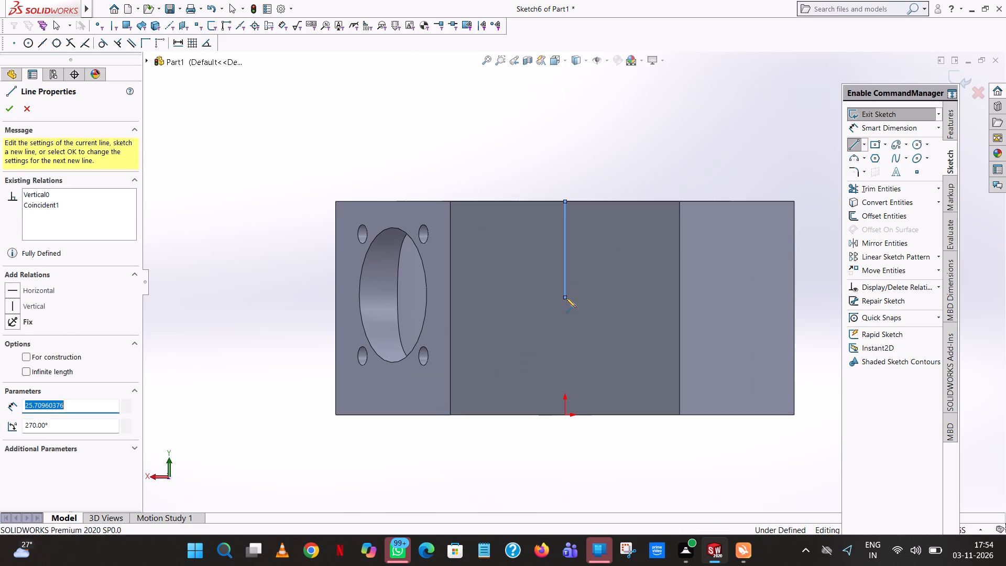
type("25")
key("Return")
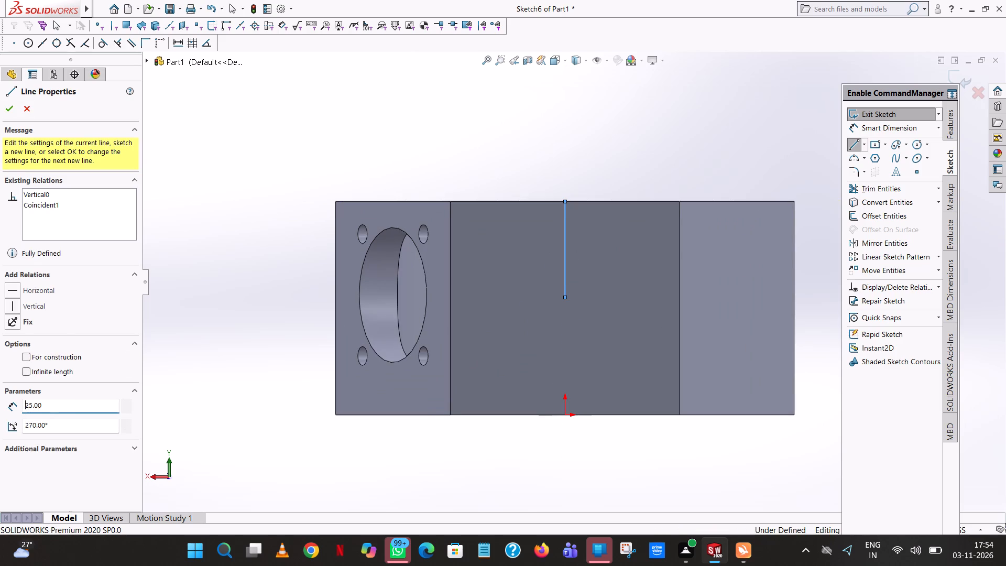
right_click(566, 298)
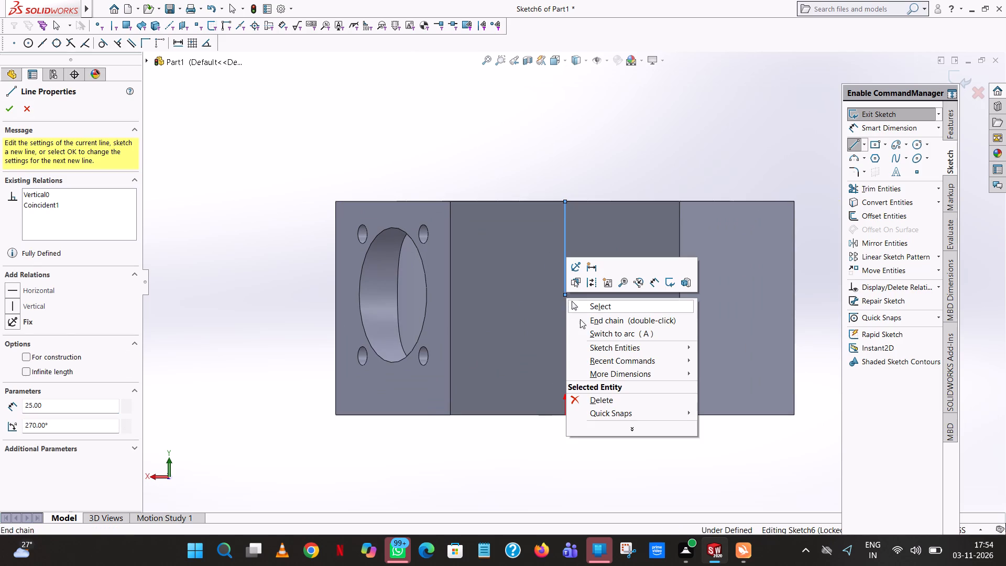
left_click(615, 307)
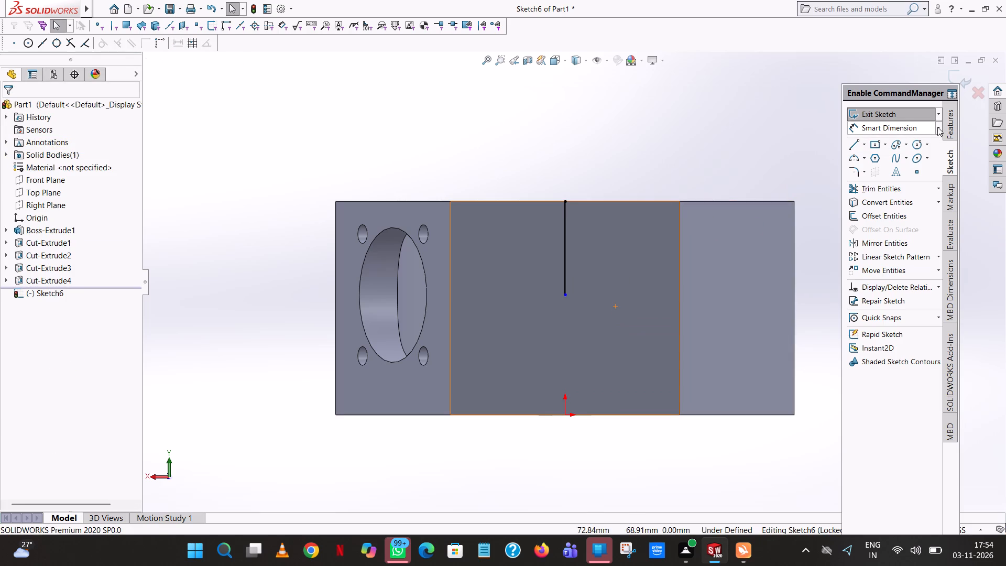
Sketch a circle centred on the vertical line's lower endpoint with a radius of 36/2 mm.
left_click(918, 146)
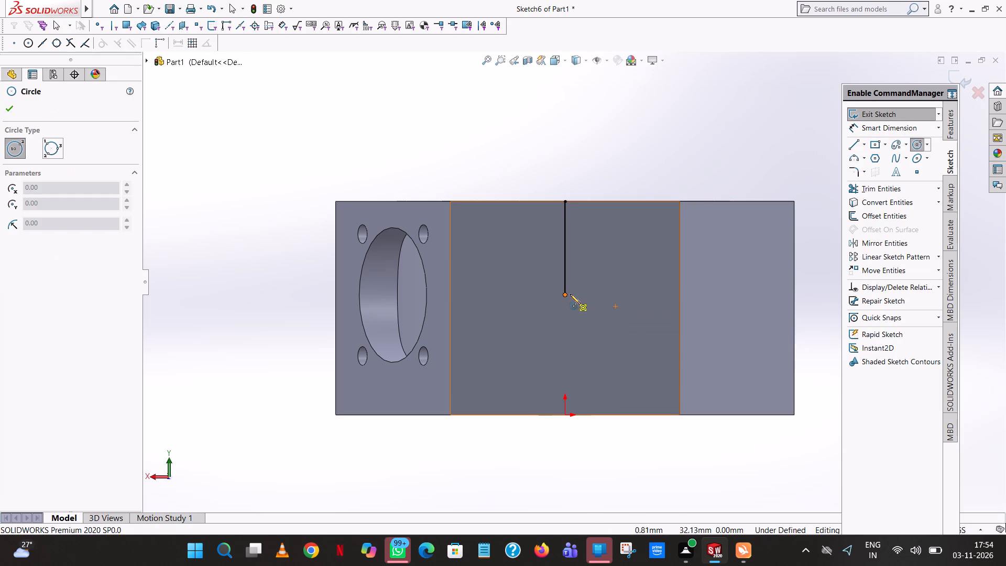
left_click(566, 295)
left_click(566, 242)
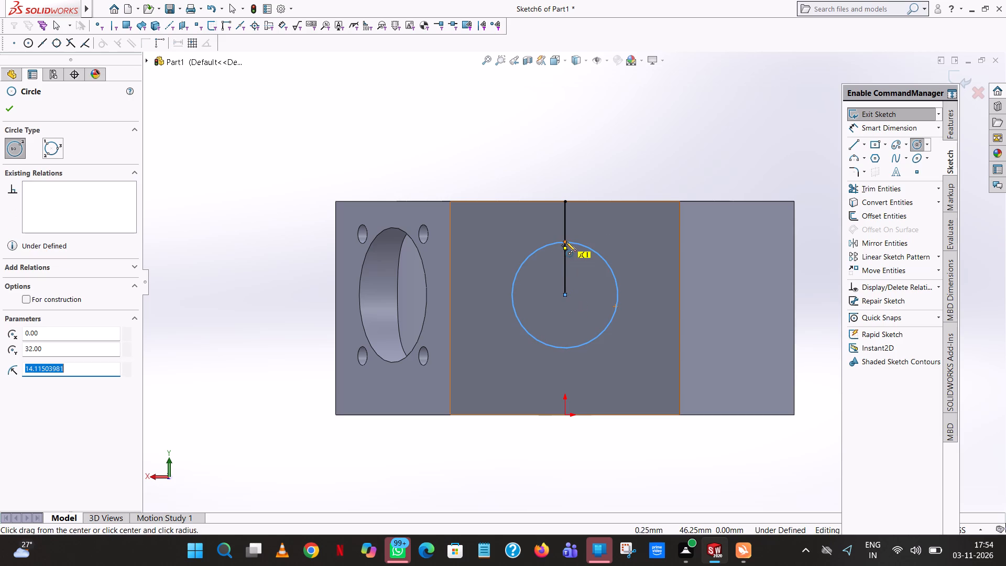
type("36/2")
key("Return")
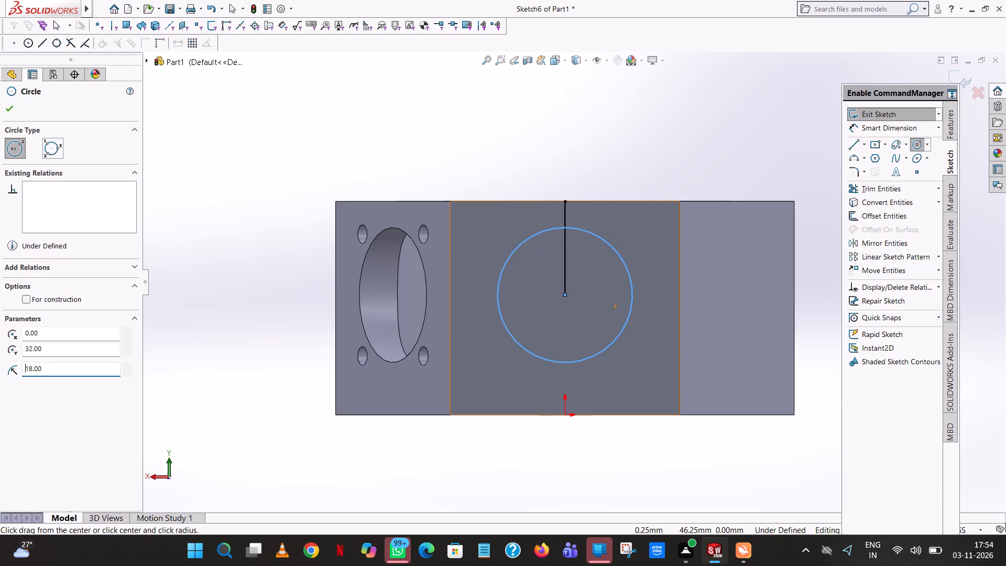
right_click(566, 242)
left_click(599, 253)
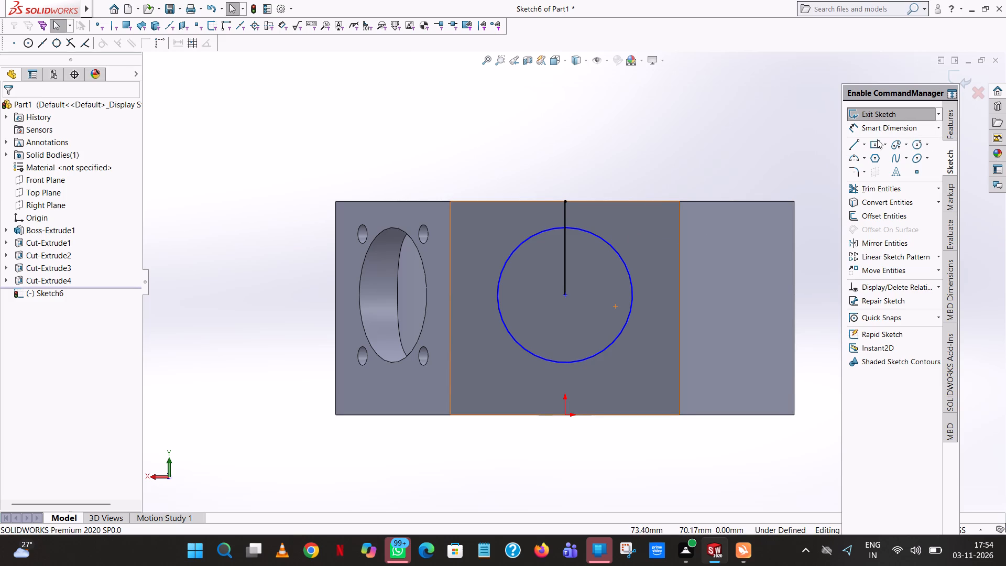
Sketch a second, concentric circle around the first one with a radius of 46/2 mm.
left_click(920, 144)
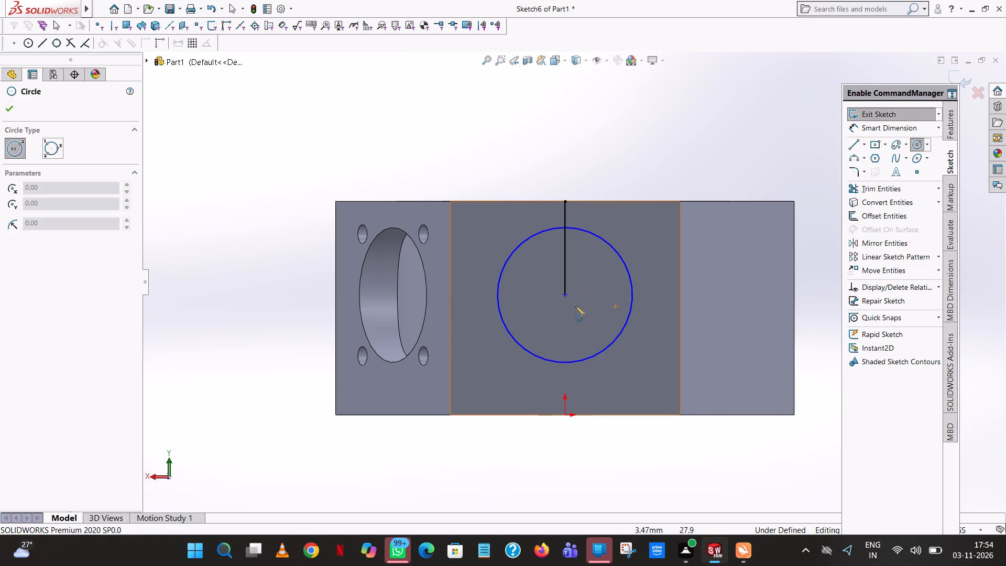
left_click(564, 297)
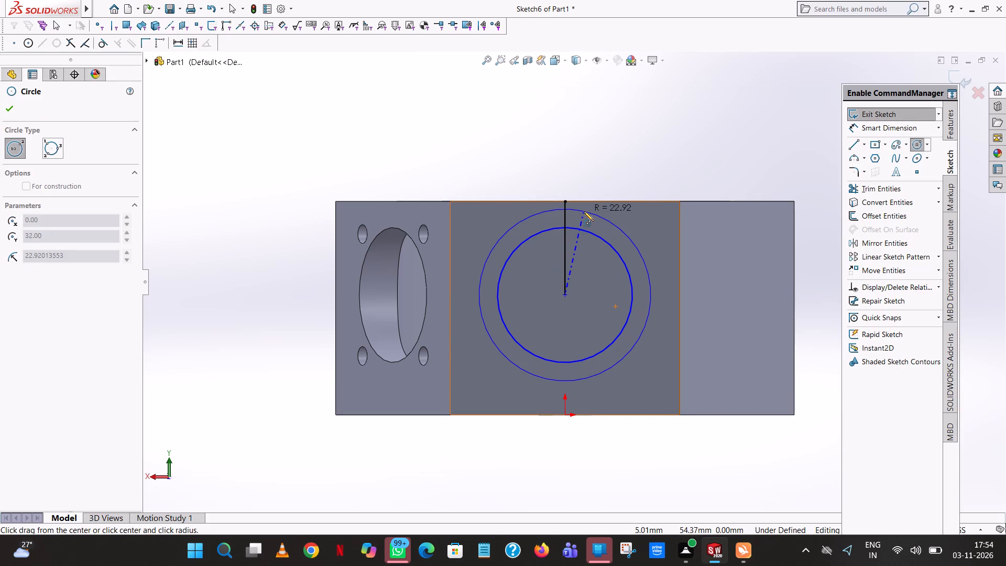
left_click(584, 211)
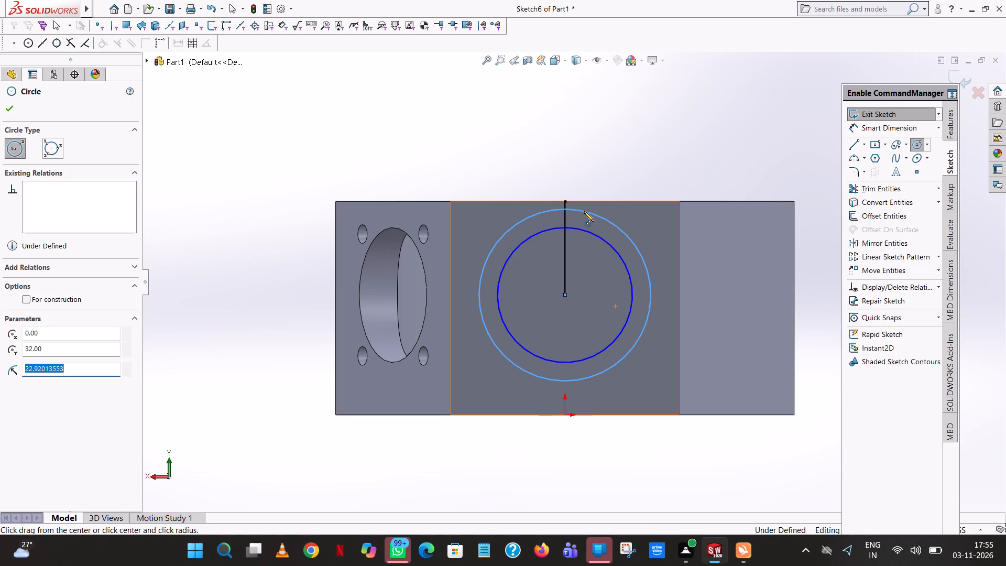
type("46/2")
key("Return")
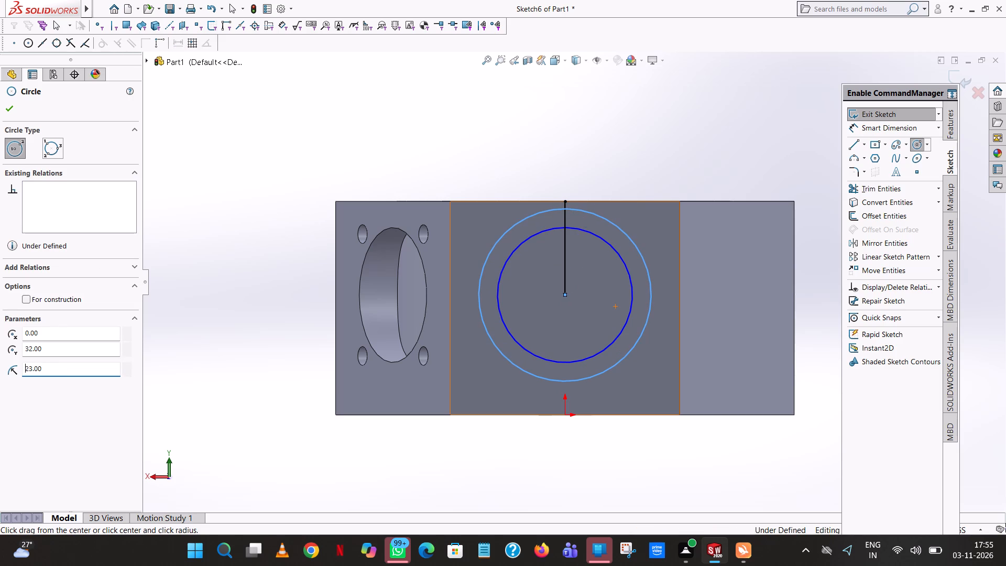
right_click(584, 211)
left_click(613, 226)
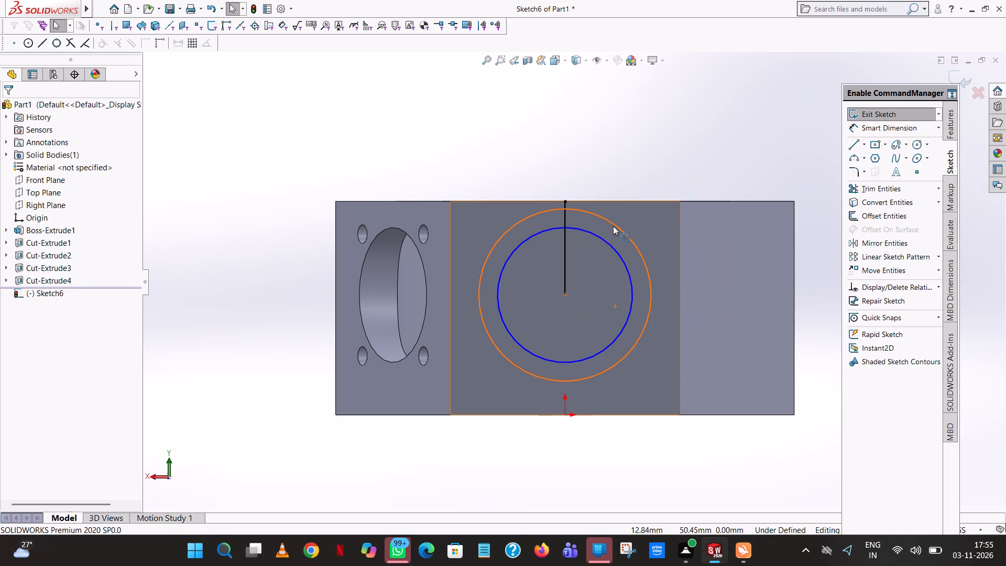
Trim away all segments of the vertical helper line, leaving only the two concentric circles.
left_click(886, 187)
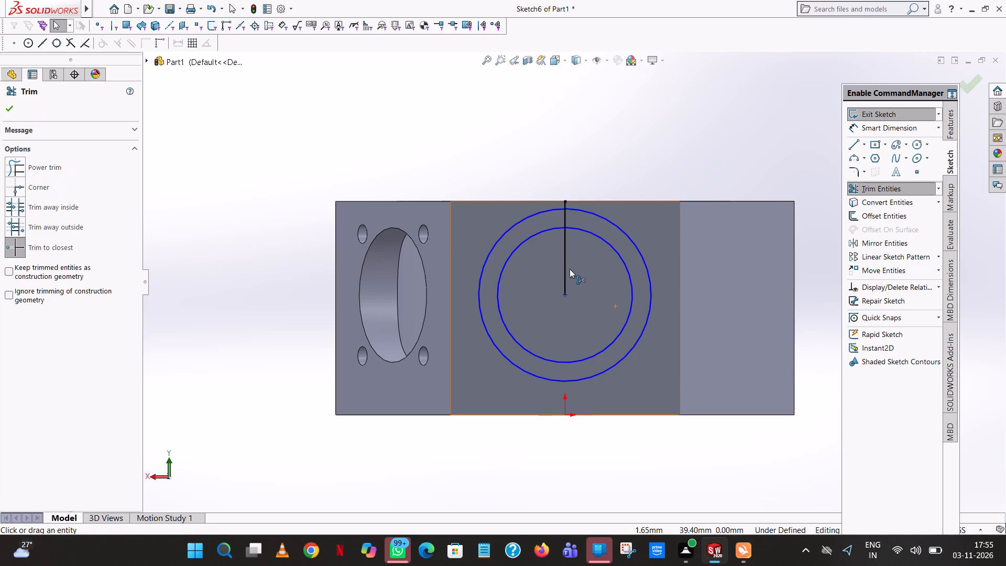
left_click(565, 272)
left_click(564, 216)
left_click(565, 201)
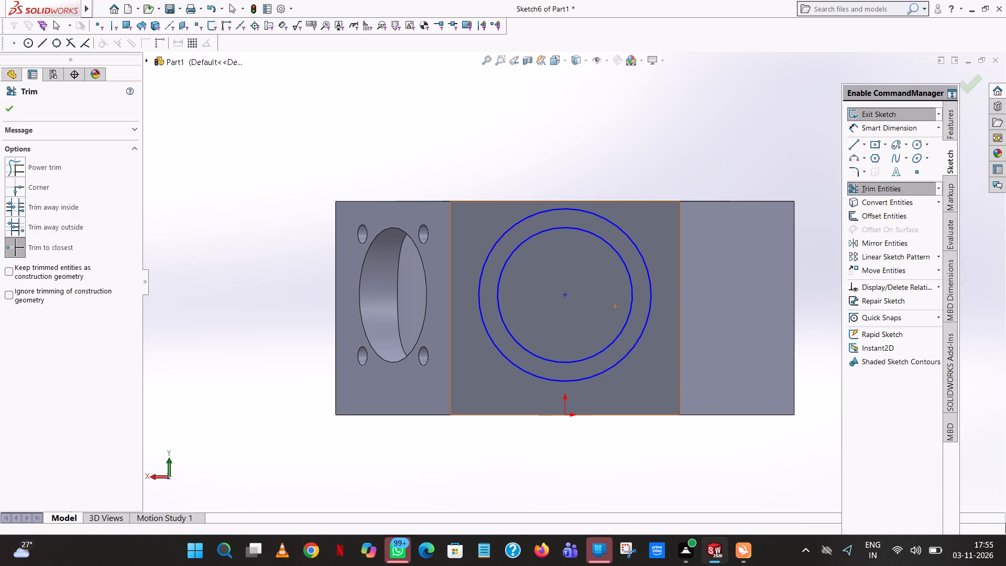
left_click(0, 100)
left_click(7, 100)
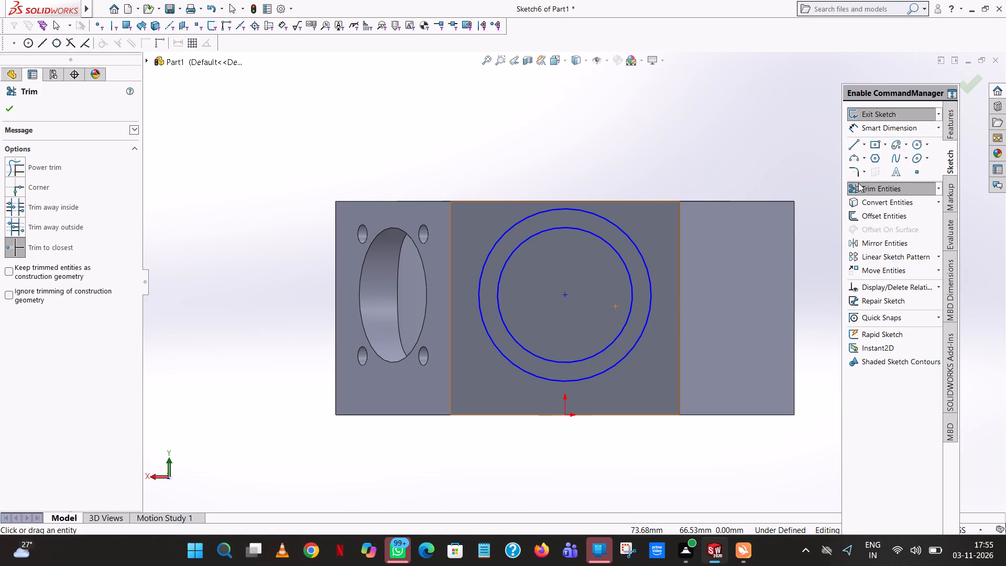
left_click(7, 112)
left_click(565, 149)
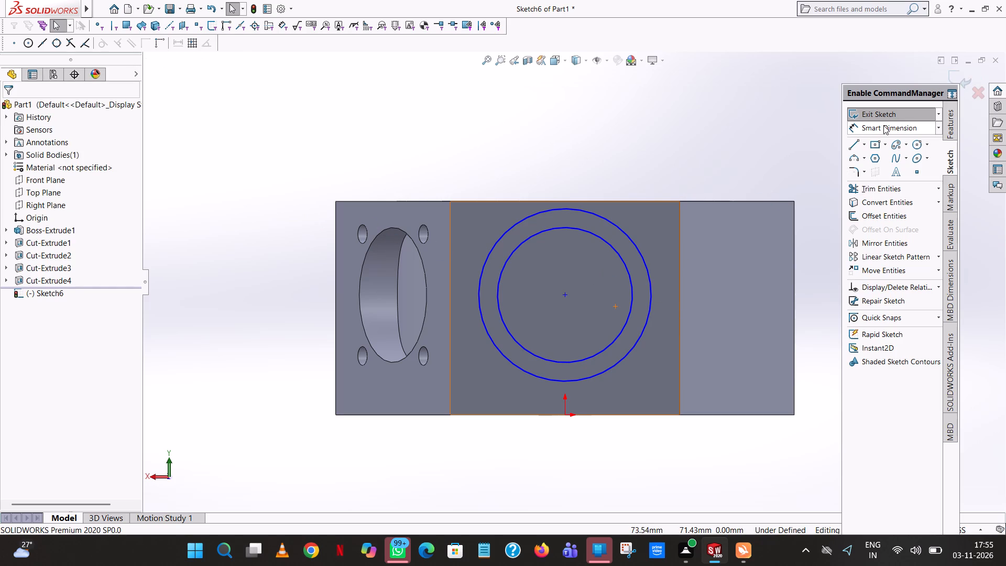
Dimension the inner circle's diameter.
left_click(884, 125)
left_click(616, 249)
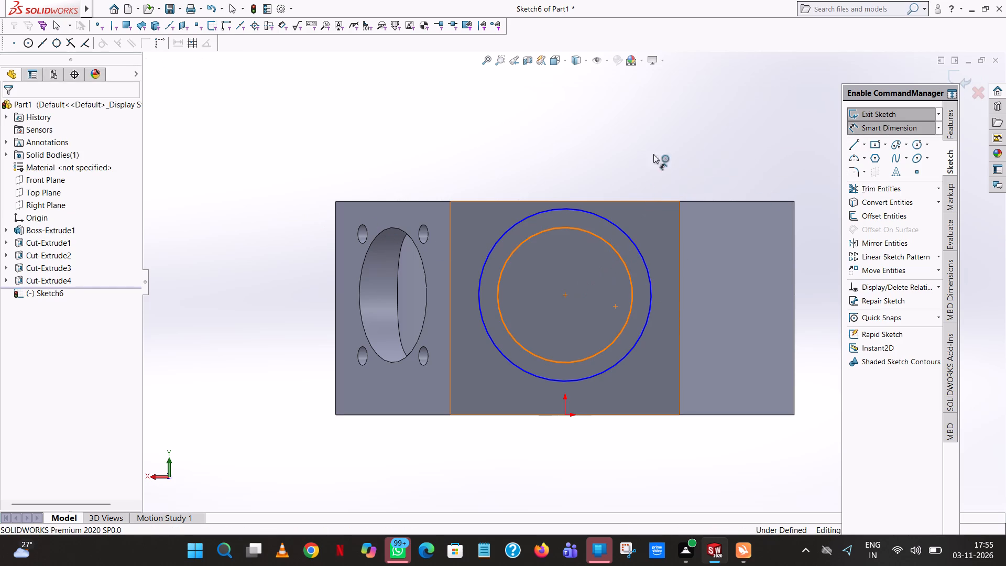
left_click(664, 119)
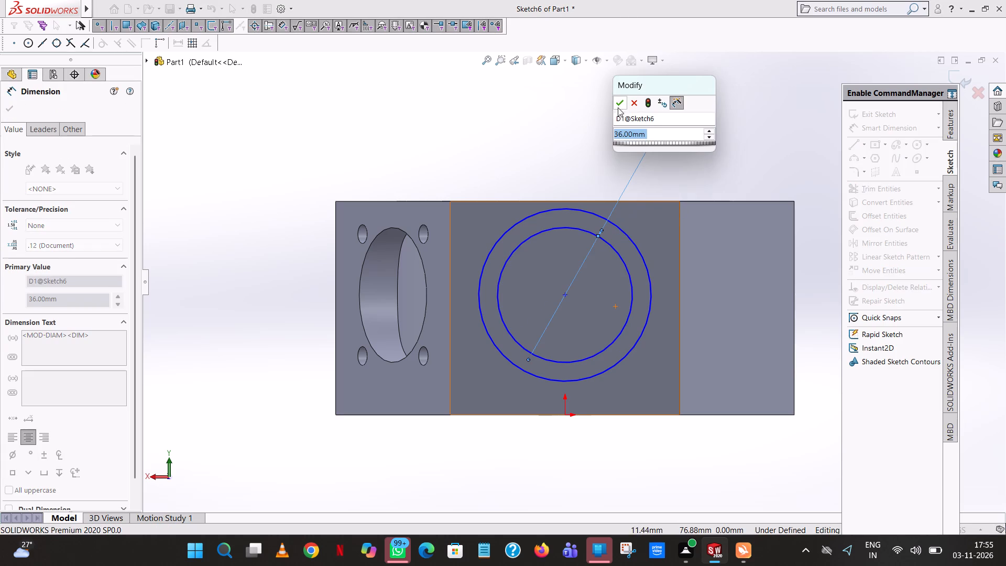
left_click(618, 106)
left_click(500, 148)
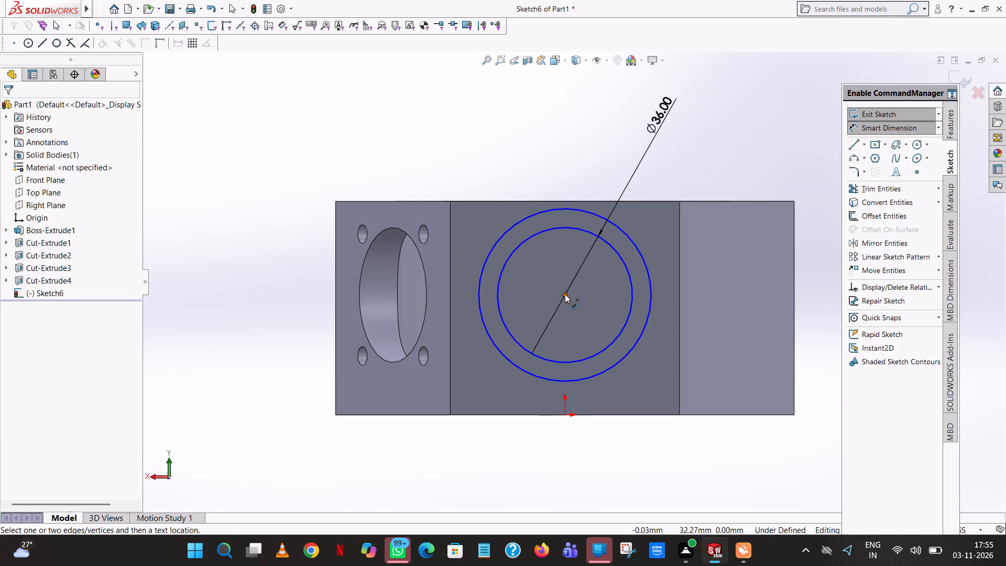
Dimension the vertical distance from the circles' centre to the origin on the face's bottom edge.
left_click(565, 294)
left_click(566, 414)
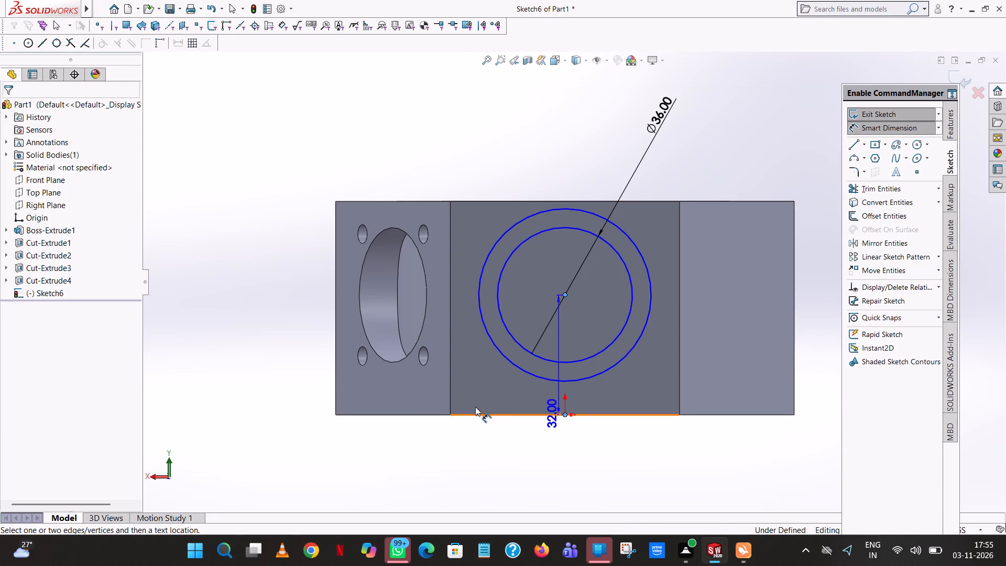
left_click(334, 378)
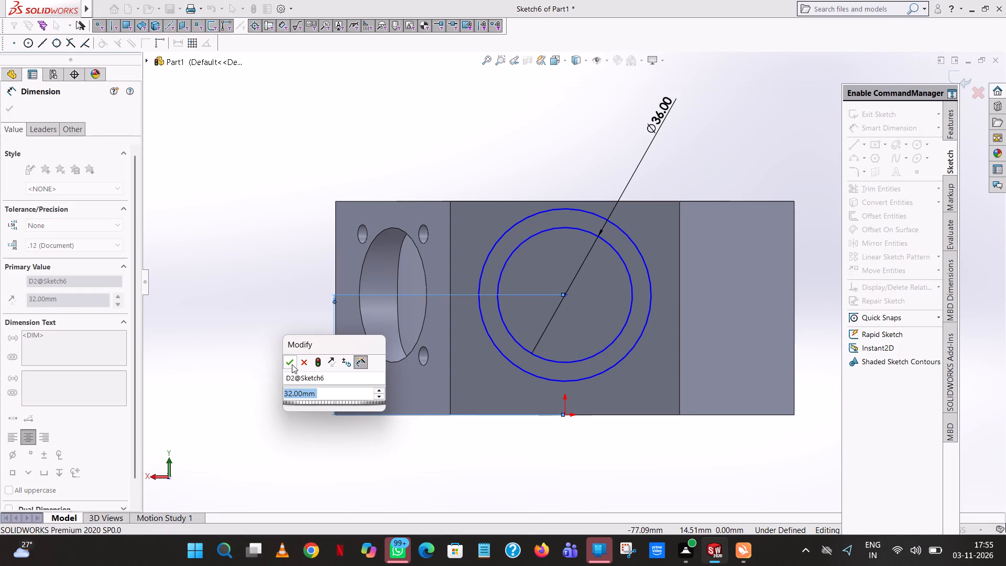
left_click(292, 364)
left_click(205, 219)
Dimension the vertical distance from the circles' centre to the face's top edge.
left_click(565, 297)
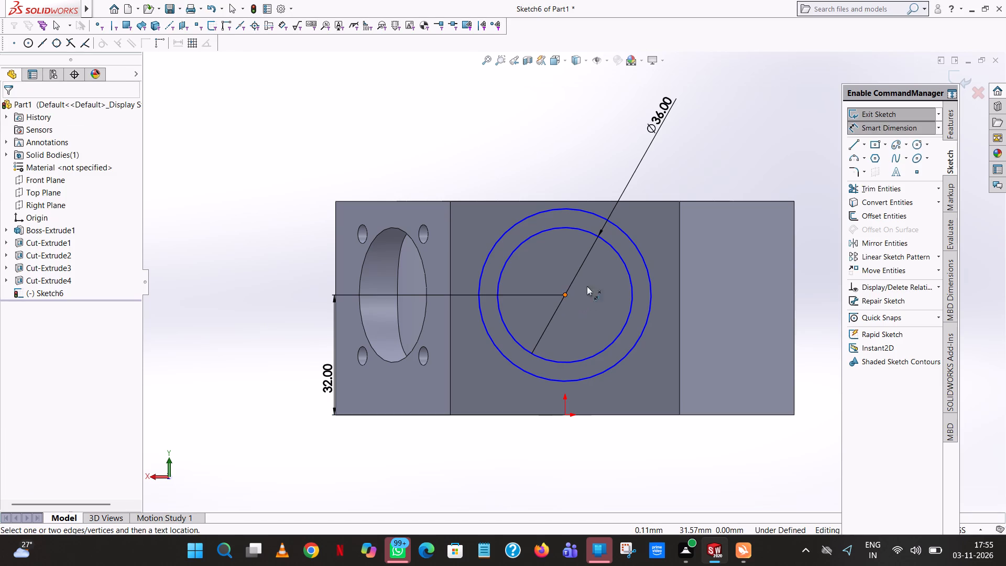
left_click(675, 202)
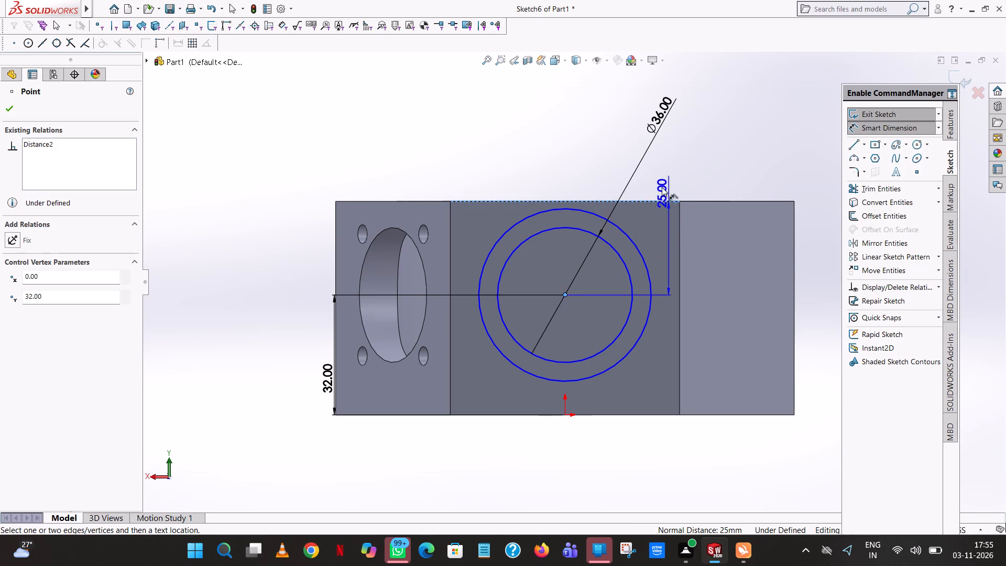
left_click(587, 142)
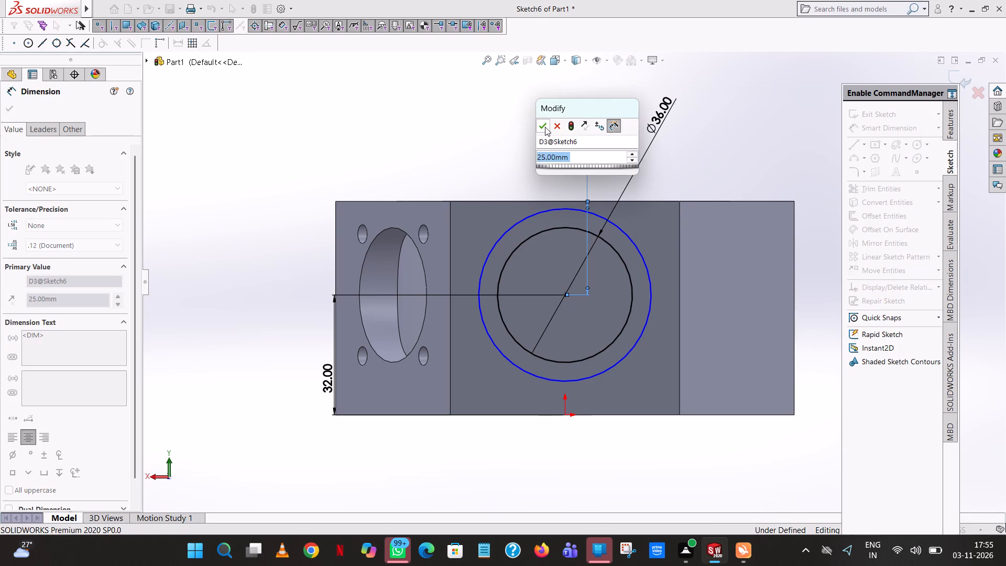
left_click(545, 127)
left_click_drag(475, 131, 476, 138)
Dimension the outer circle's diameter.
left_click(627, 232)
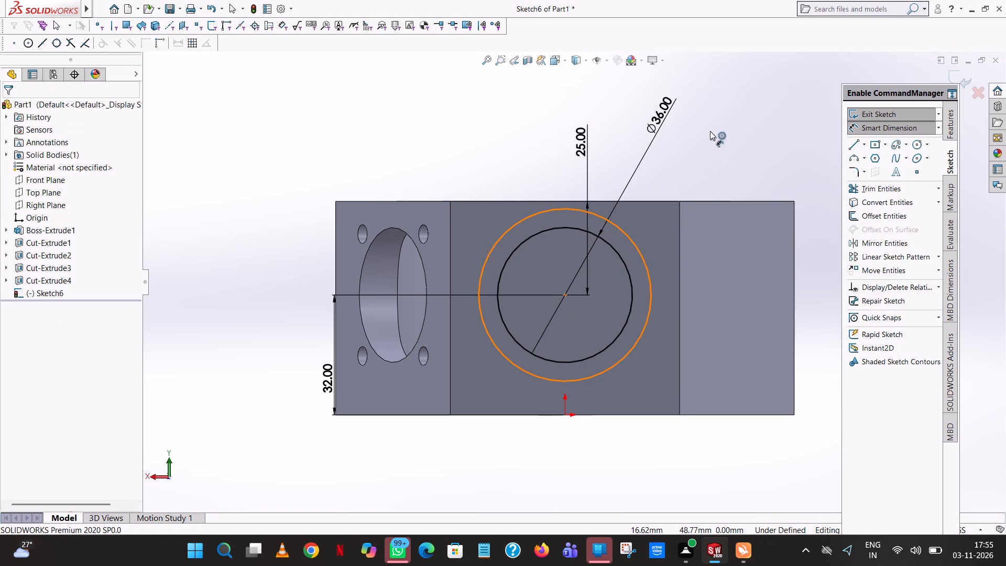
left_click(714, 126)
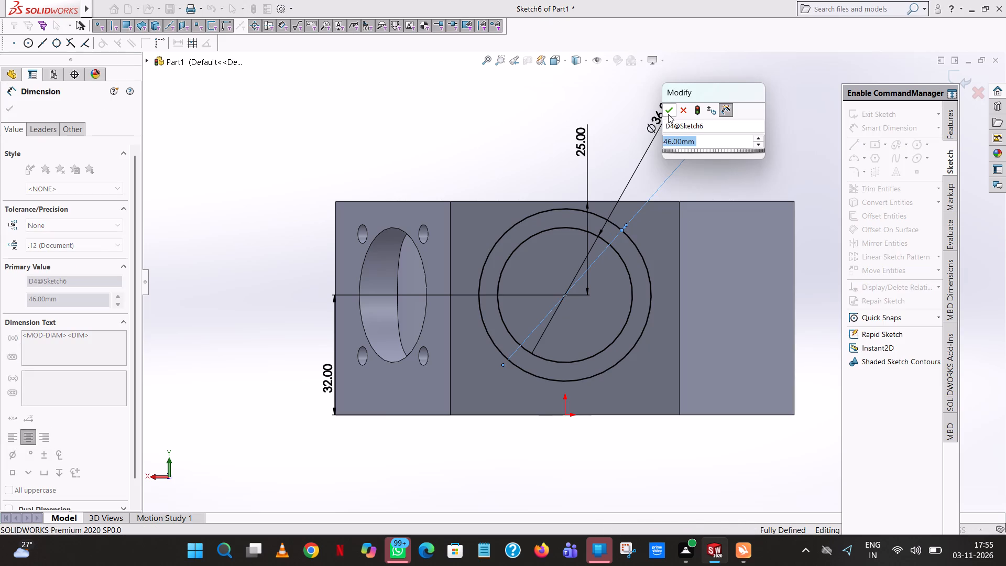
left_click(667, 113)
left_click(723, 150)
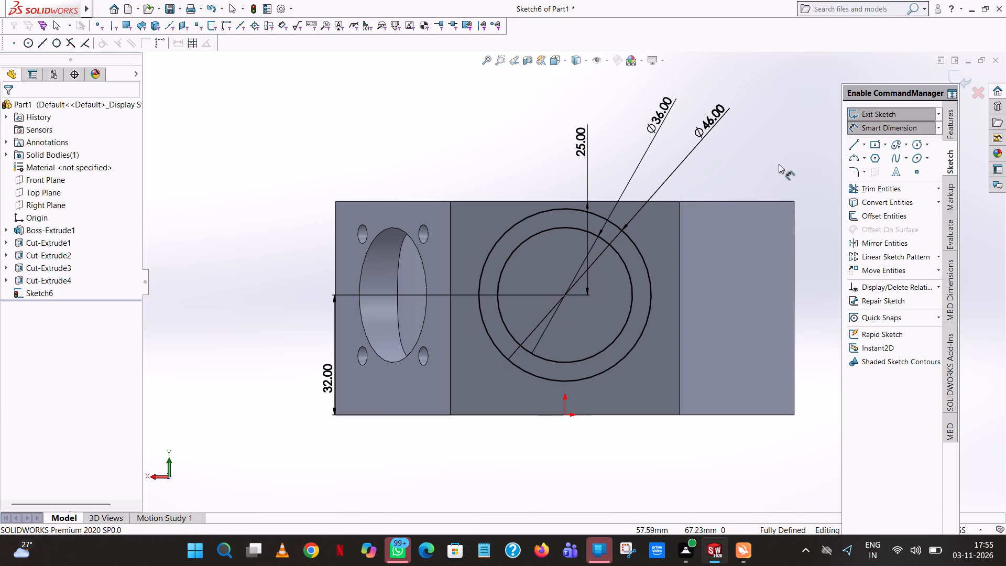
left_click(859, 128)
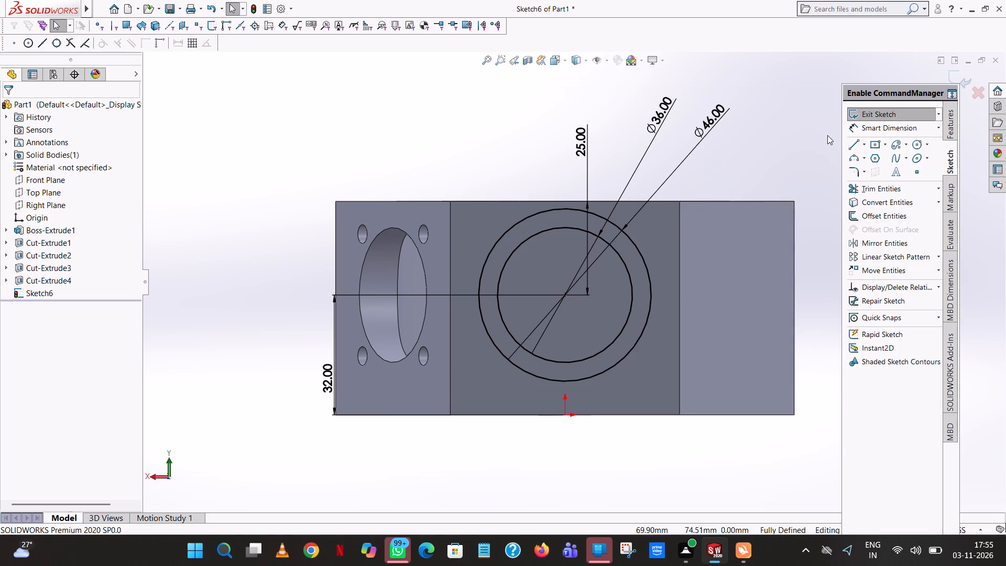
Convert the outer circle to construction geometry.
left_click(637, 251)
right_click(637, 251)
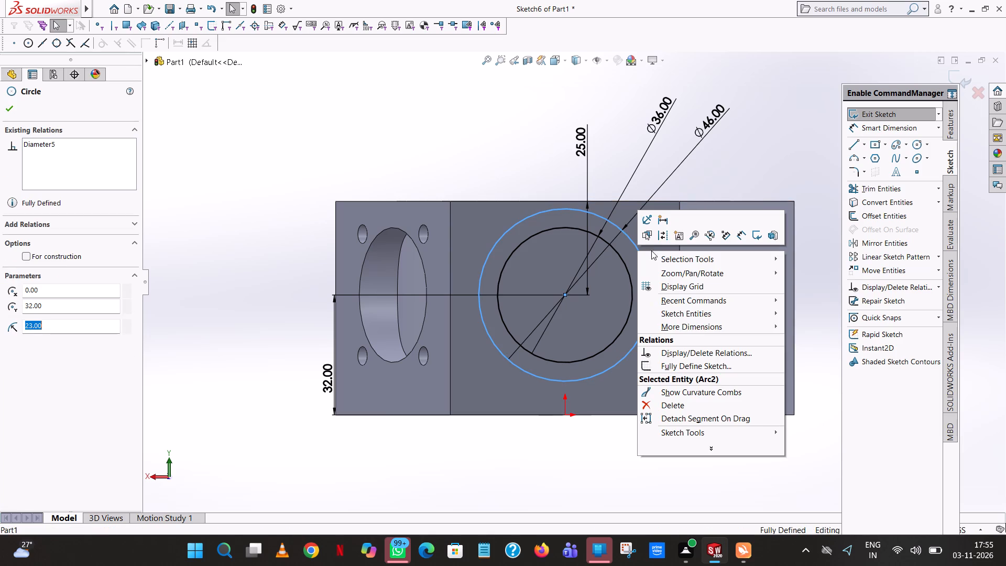
left_click(663, 237)
left_click(756, 152)
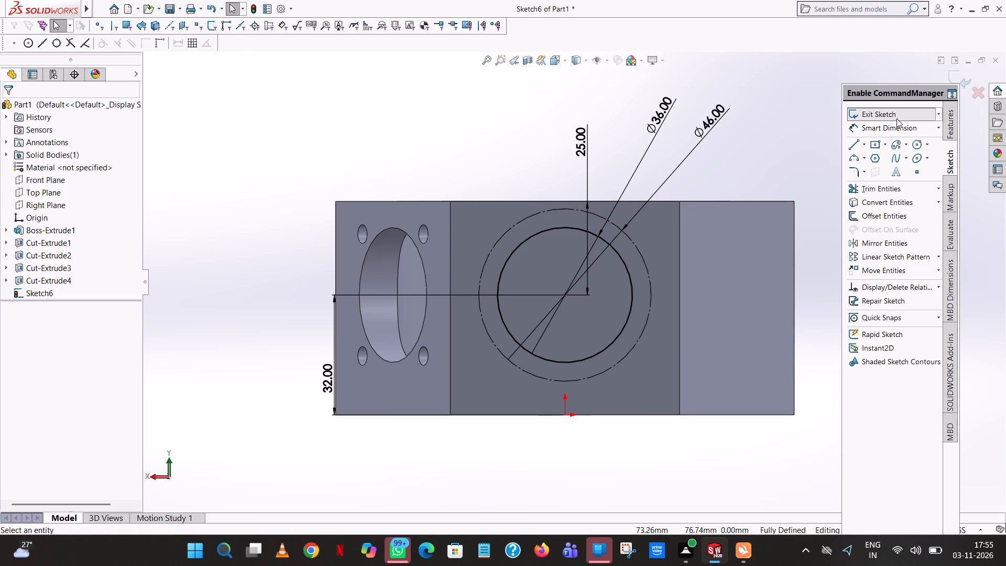
Sketch a line about 58 mm long from the circles' centre past the construction circle, and set its angle to 45°.
left_click(857, 143)
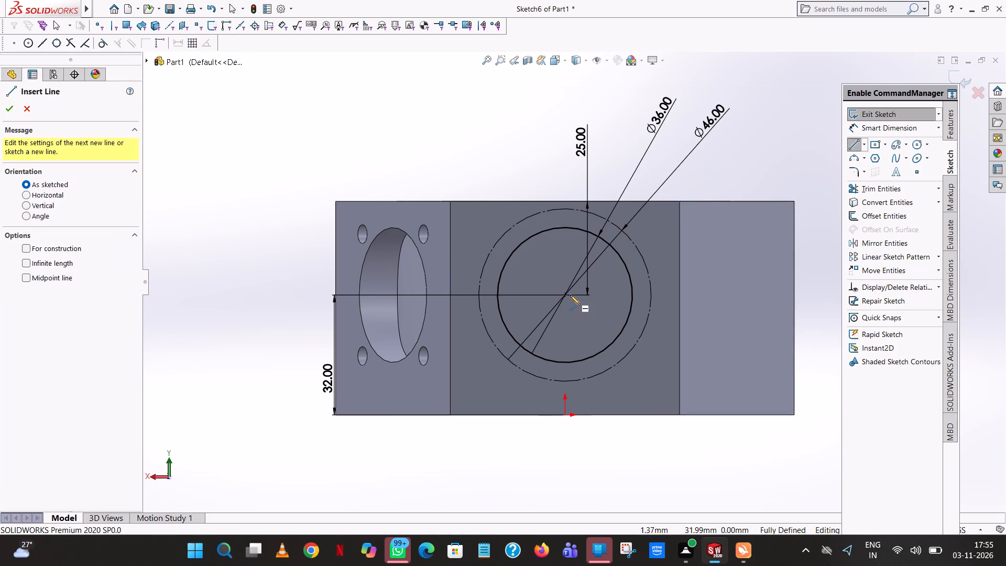
left_click(567, 295)
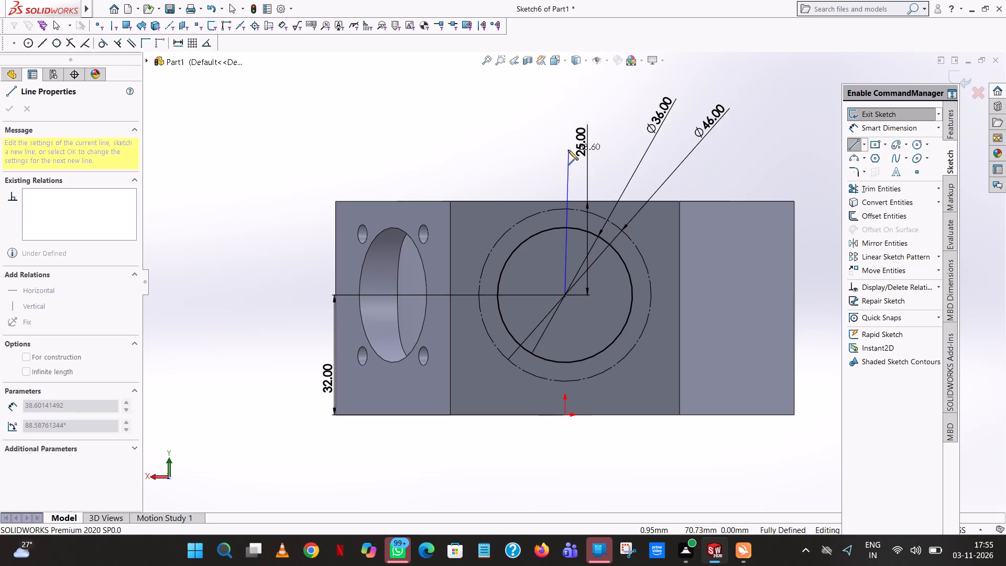
left_click(723, 144)
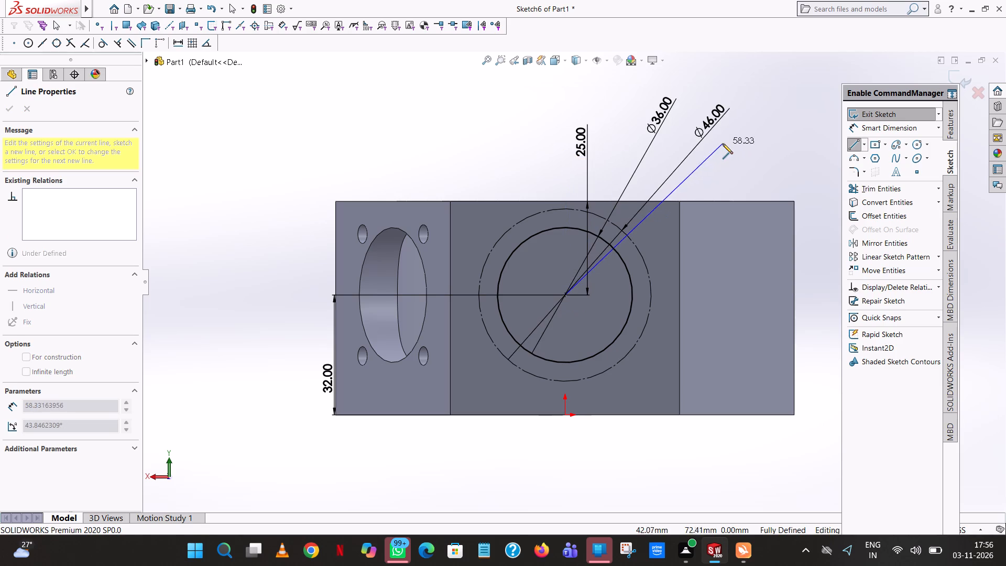
right_click(723, 144)
left_click(750, 153)
left_click(696, 169)
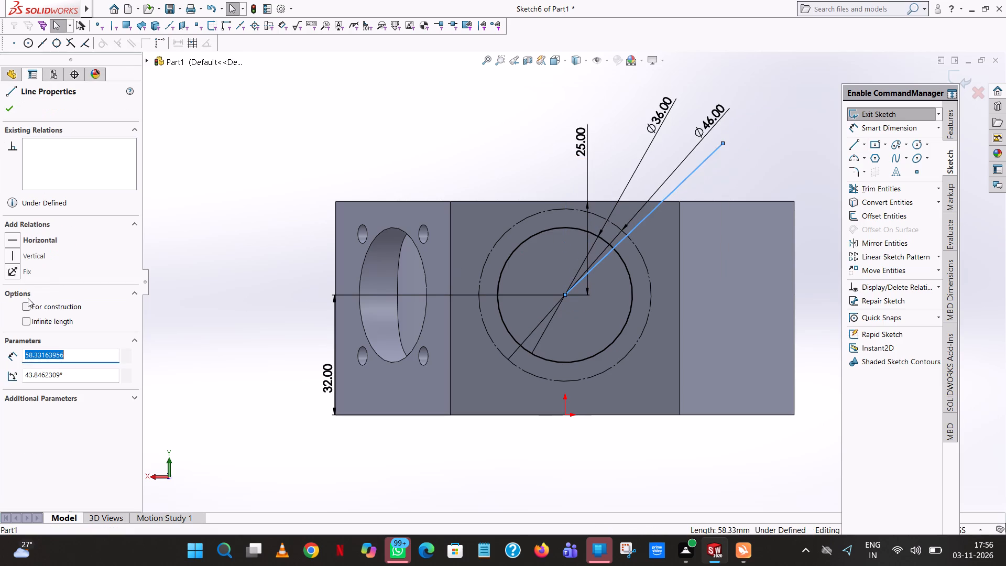
double_click(88, 375)
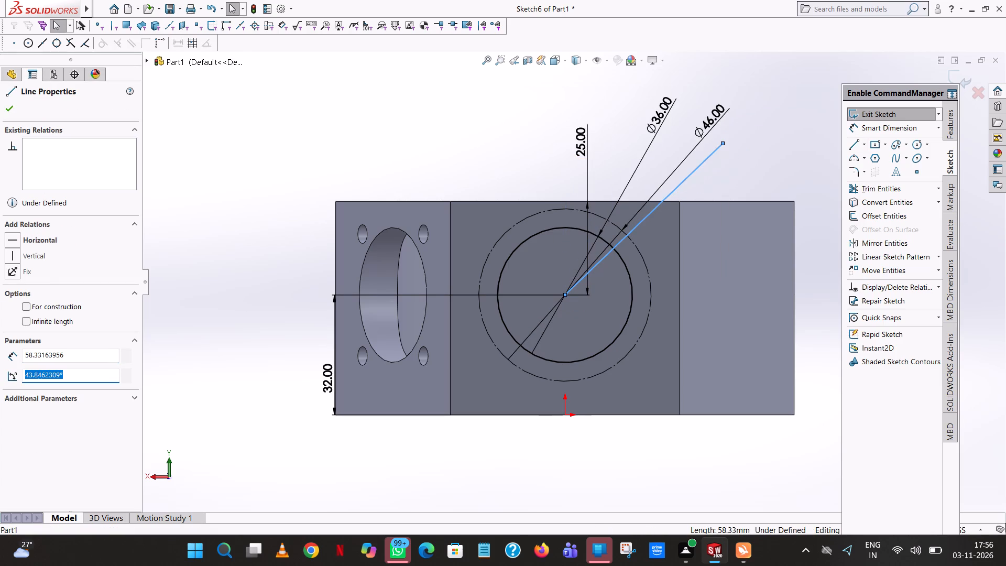
type("45")
key("Return")
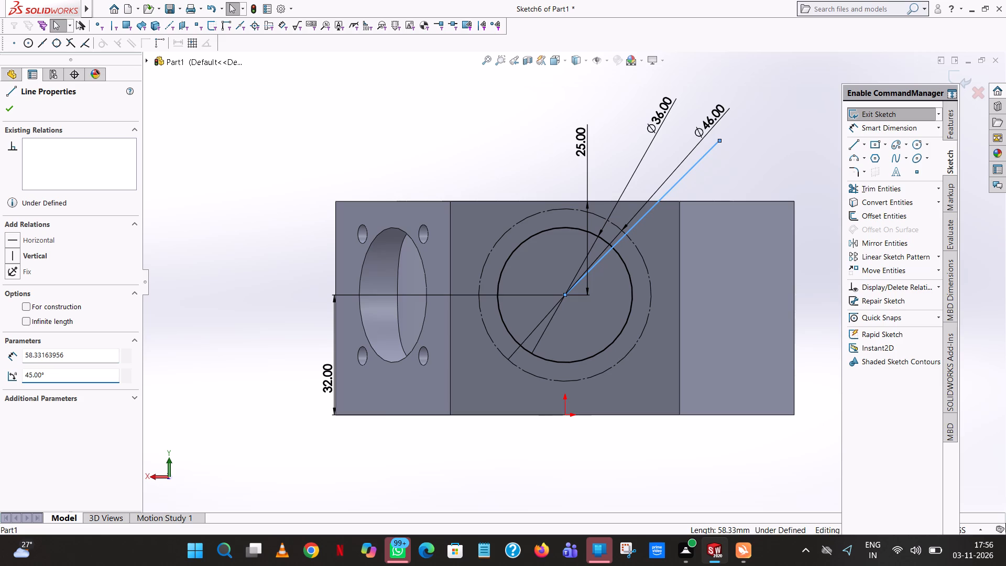
left_click(713, 189)
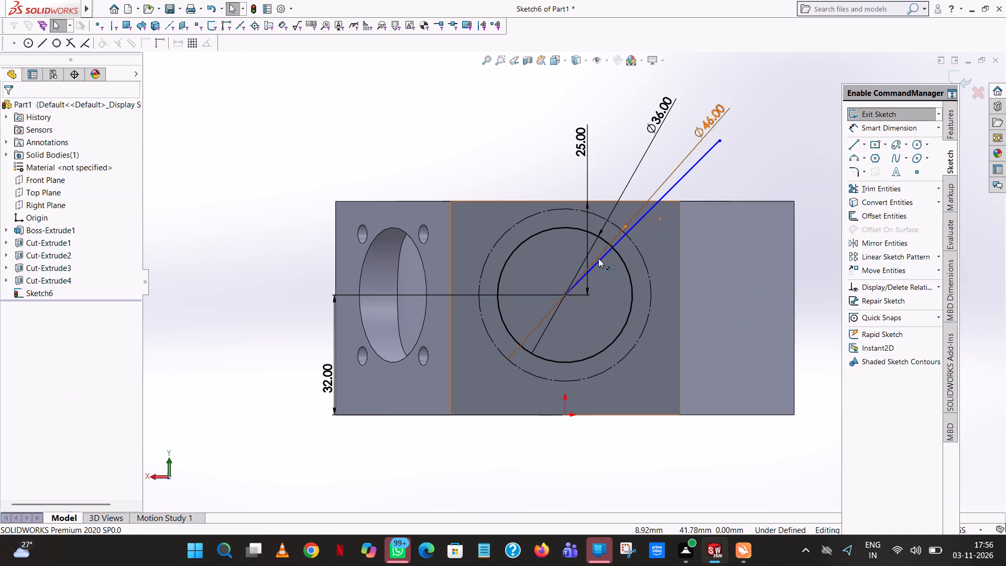
Sketch a circle with a radius of 2.5 mm centred where the 45° line crosses the construction circle.
scroll(622, 249, "down", 10)
left_click(918, 146)
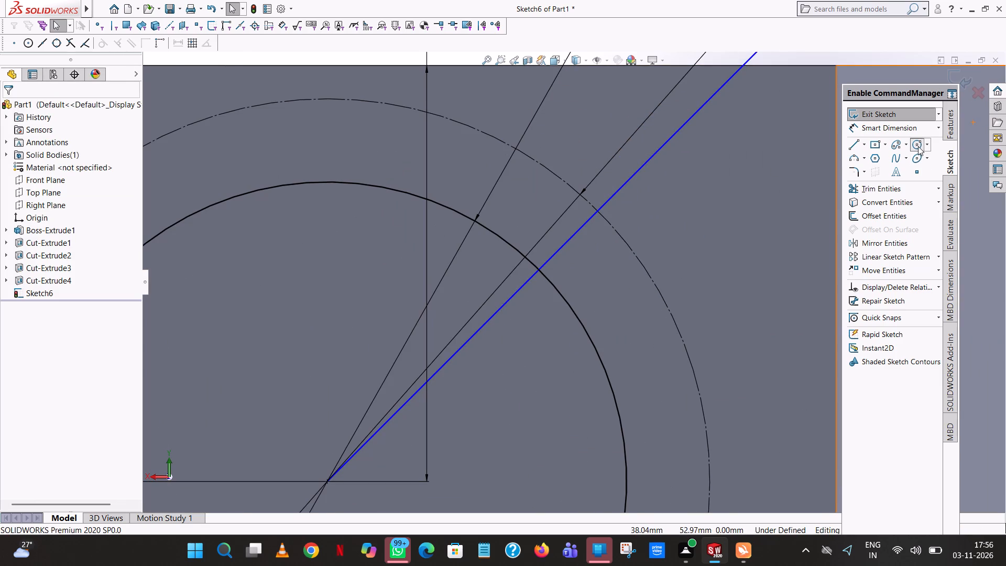
left_click(598, 212)
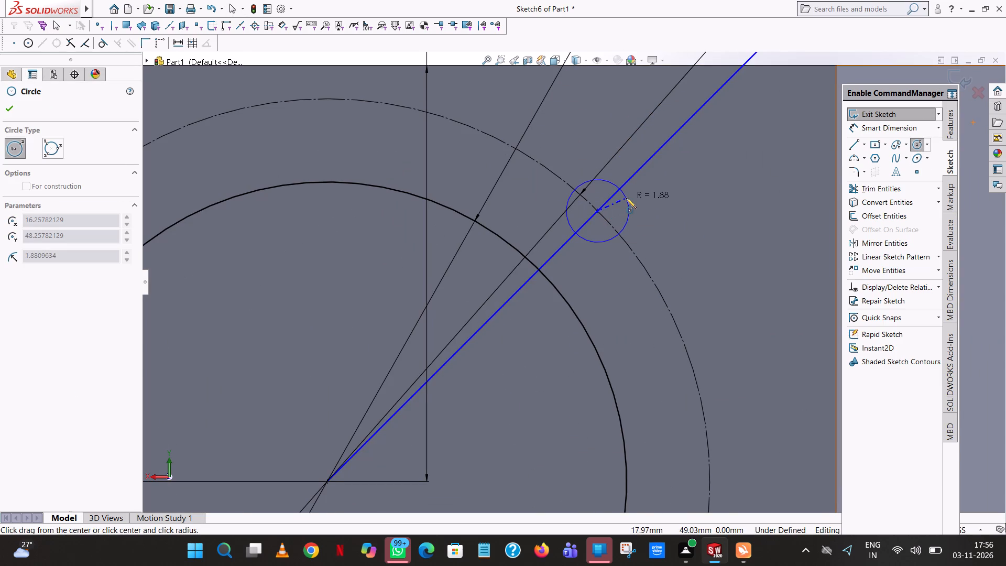
left_click(626, 198)
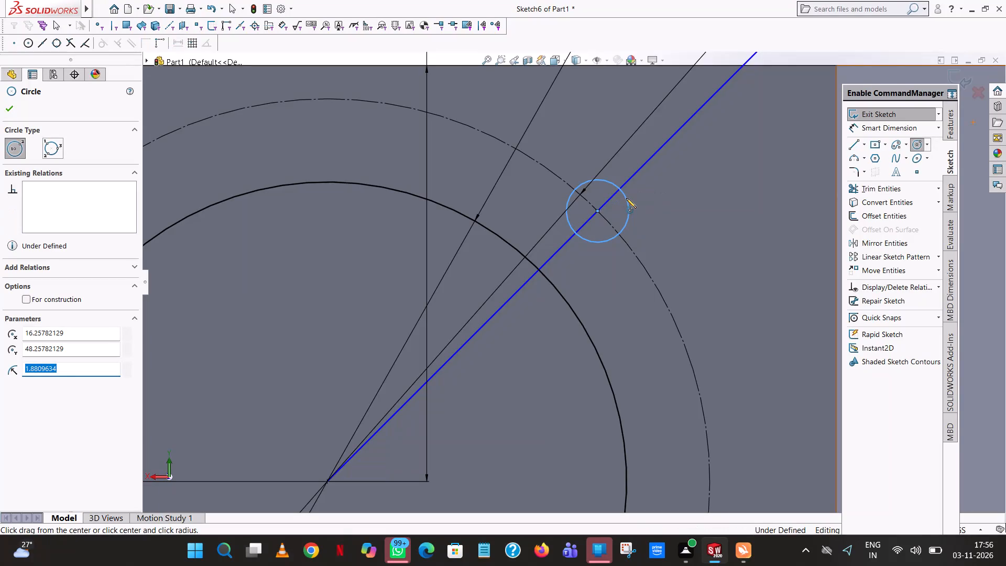
type("2.5")
key("Return")
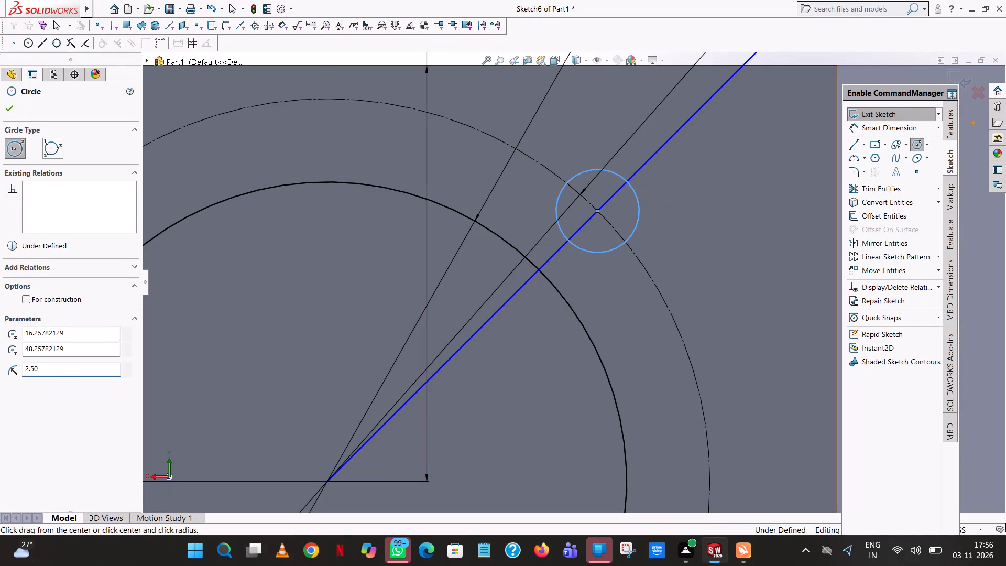
right_click(626, 198)
left_click(669, 206)
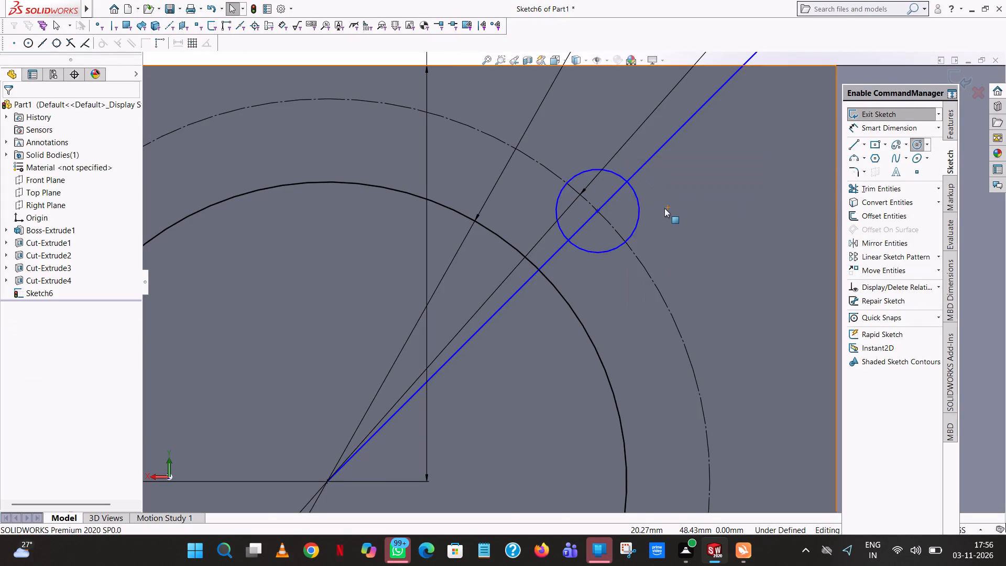
Trim away all segments of the 45° helper line, keeping the small circle and both concentric circles.
scroll(665, 208, "up", 8)
left_click(873, 190)
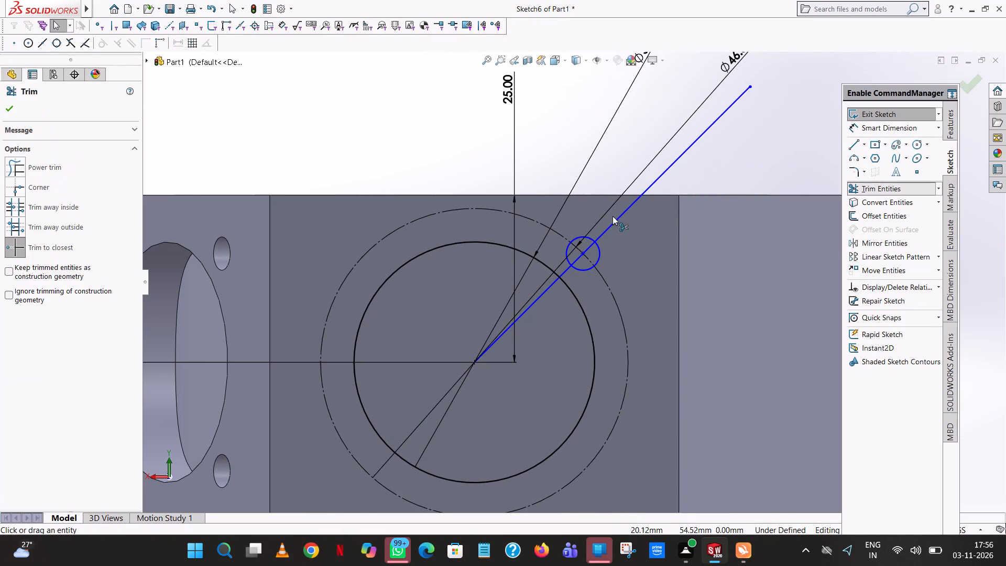
left_click(626, 213)
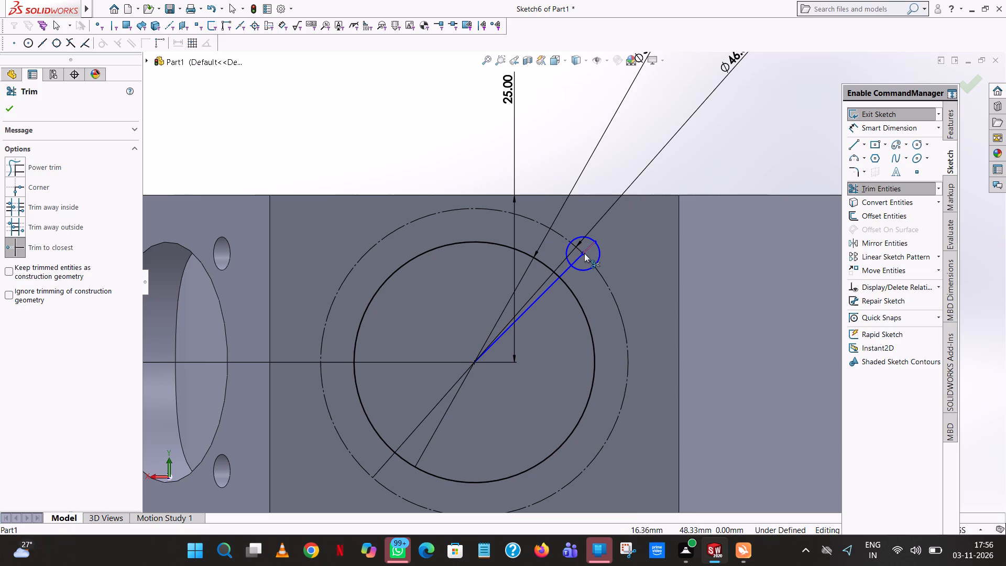
left_click(584, 253)
left_click(579, 256)
left_click(563, 274)
double_click(555, 285)
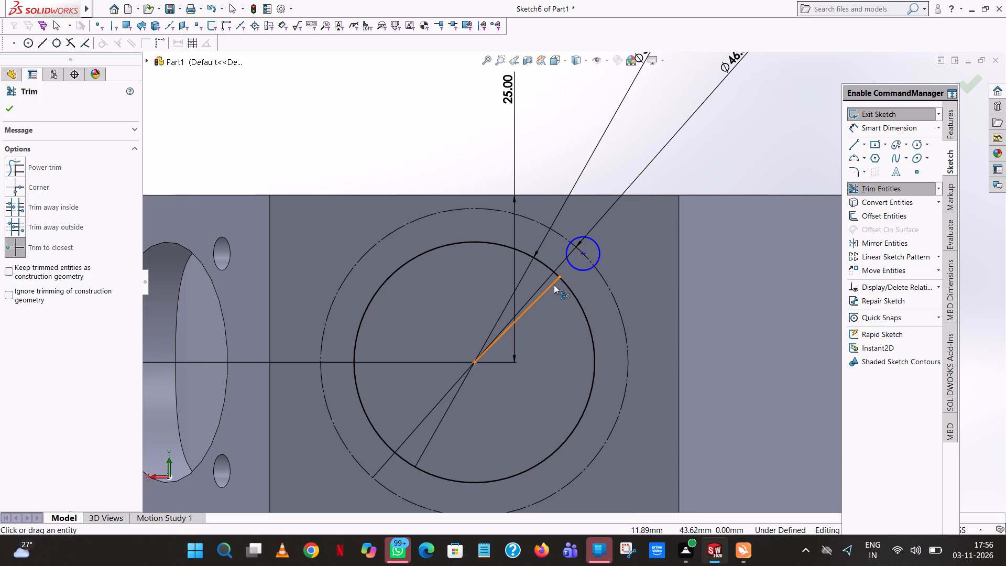
left_click(7, 106)
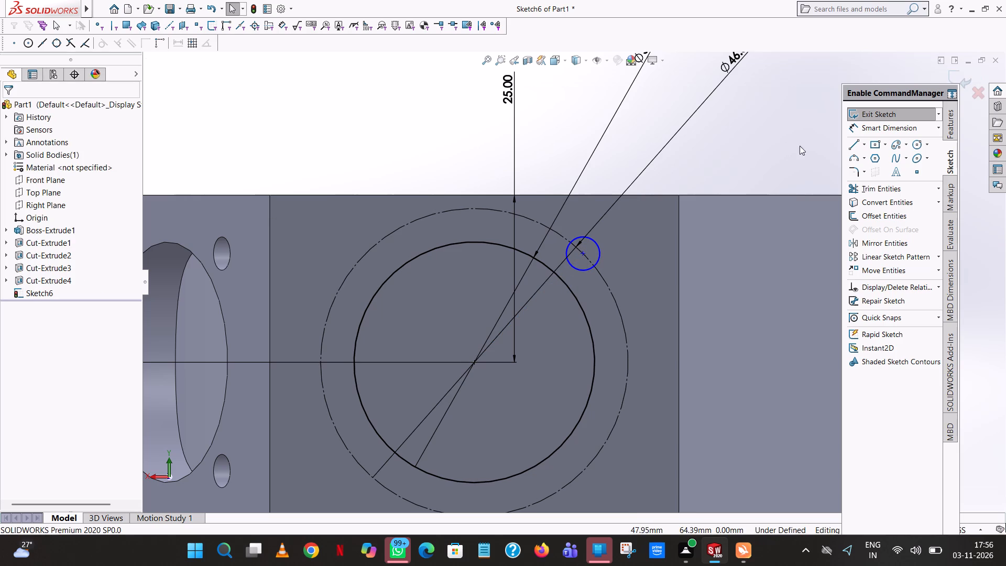
Dimension the small circle's diameter.
left_click(868, 128)
left_click(600, 250)
left_click(774, 118)
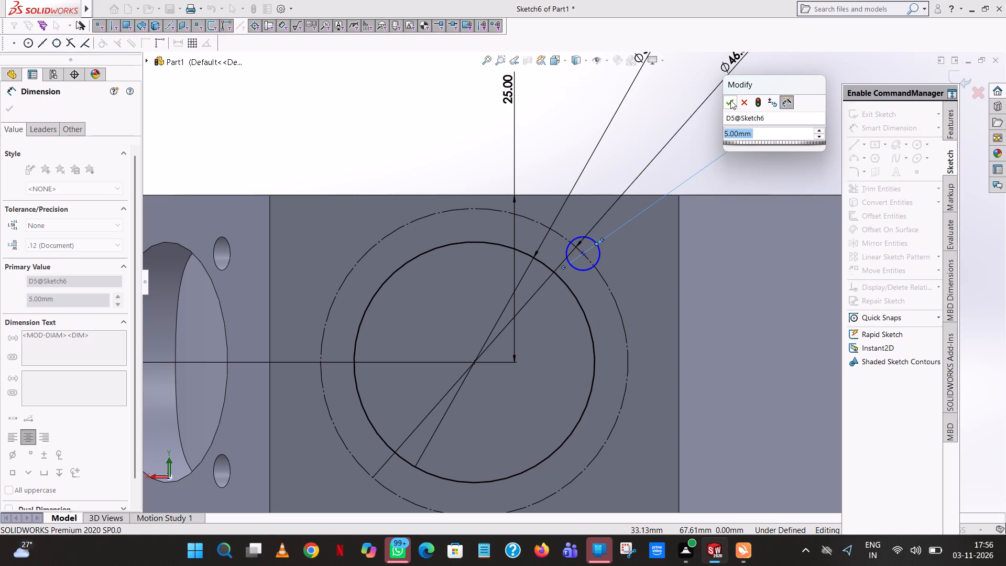
left_click(726, 100)
left_click(628, 108)
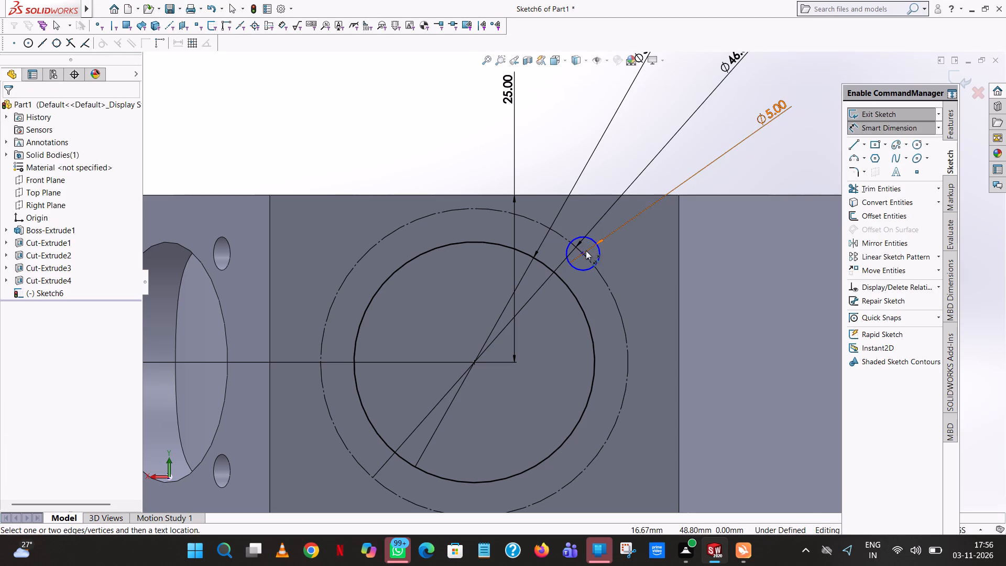
Dimension the horizontal distance between the small circle's centre and the concentric circles' centre.
left_click(583, 253)
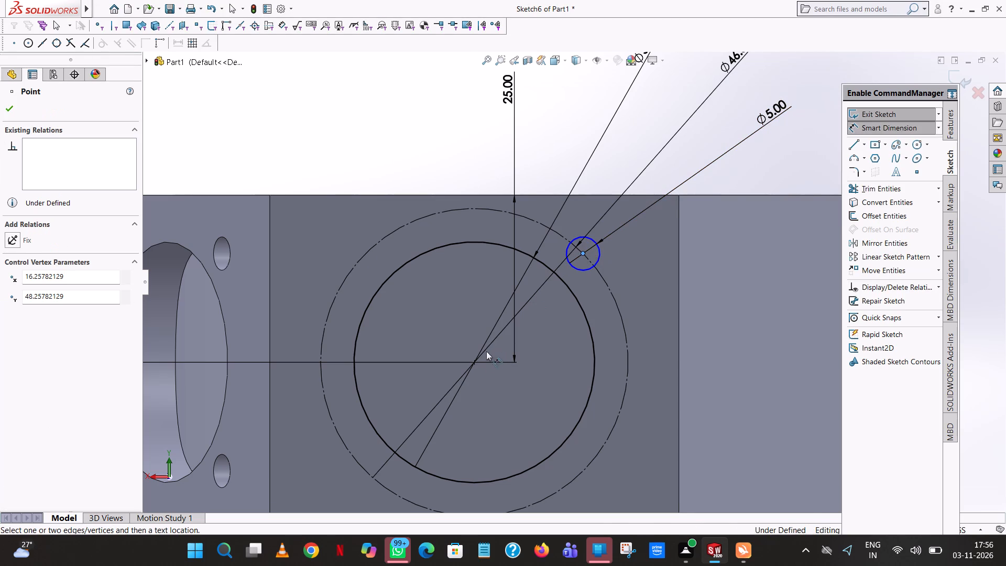
left_click(472, 361)
left_click(508, 90)
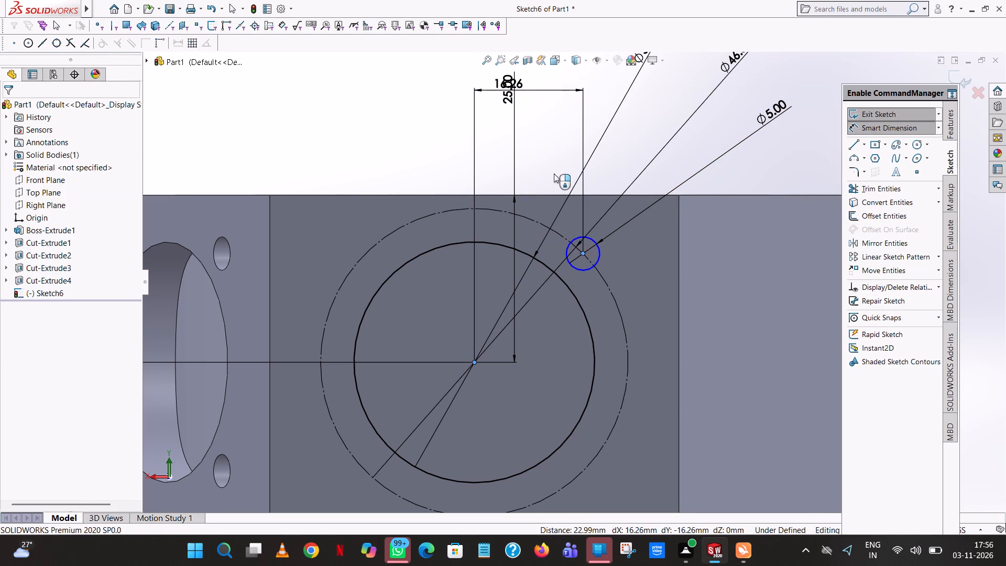
left_click(461, 75)
left_click(412, 143)
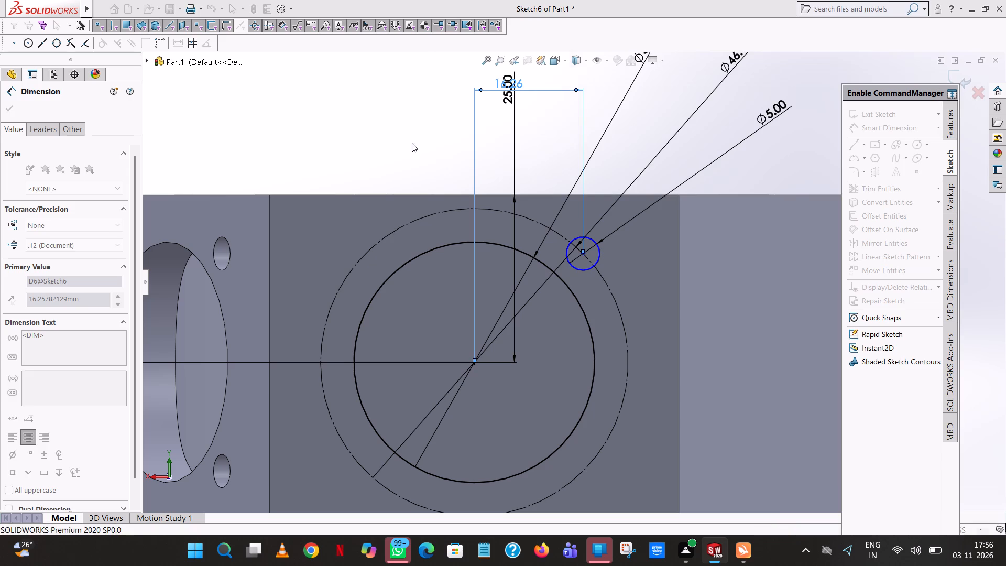
Dimension the vertical distance between the concentric circles' centre and the small circle's centre.
left_click(476, 362)
left_click(586, 255)
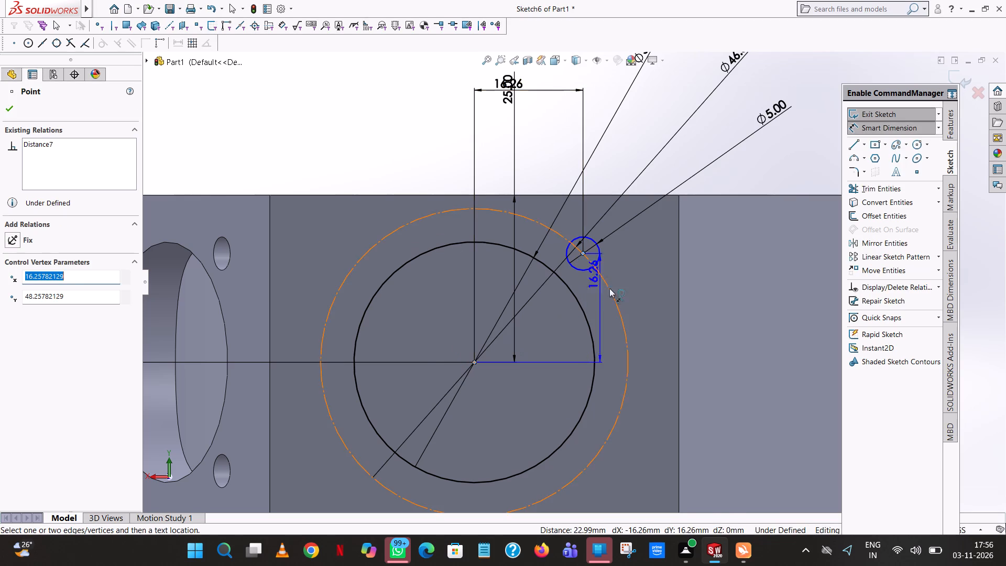
left_click(732, 265)
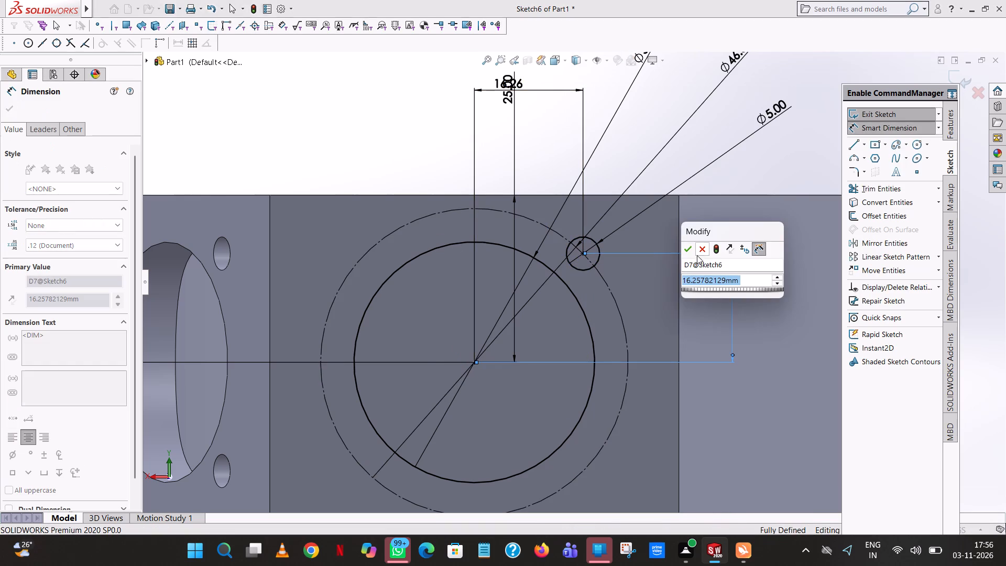
left_click(686, 246)
left_click(740, 168)
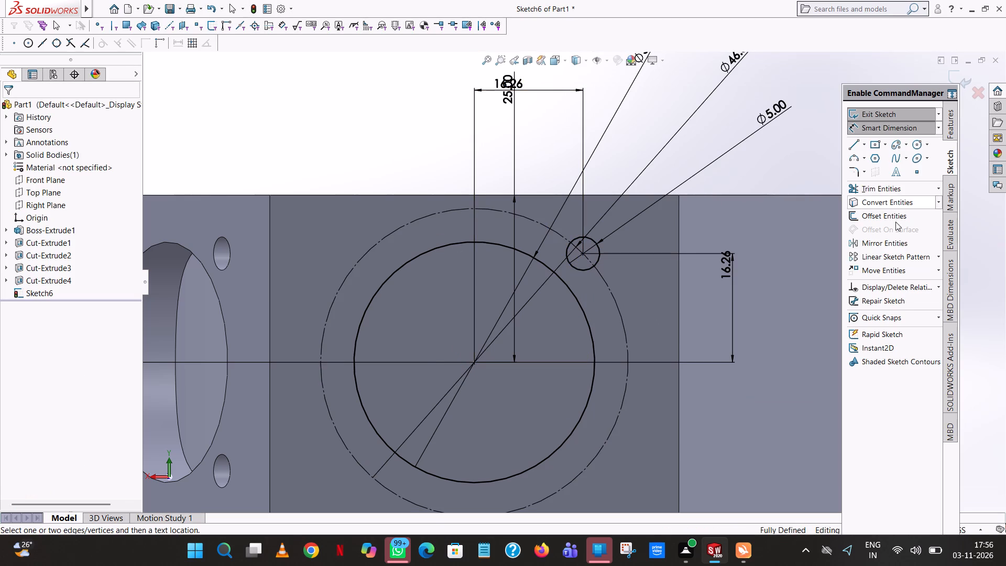
Circular-pattern the small circle into 4 equally spaced instances over 360° about the centre of the concentric circles.
left_click(940, 255)
left_click(923, 273)
left_click(593, 240)
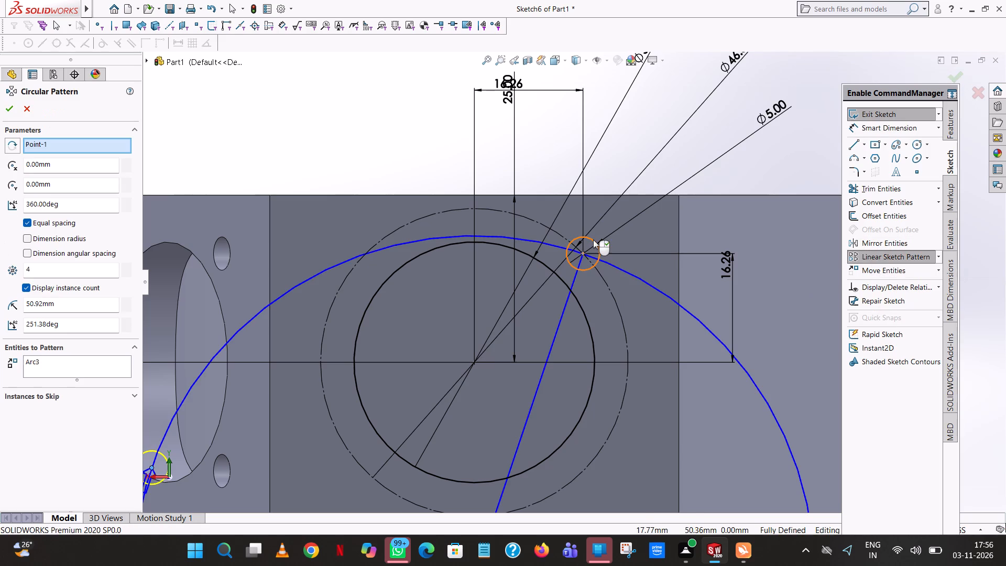
right_click(90, 141)
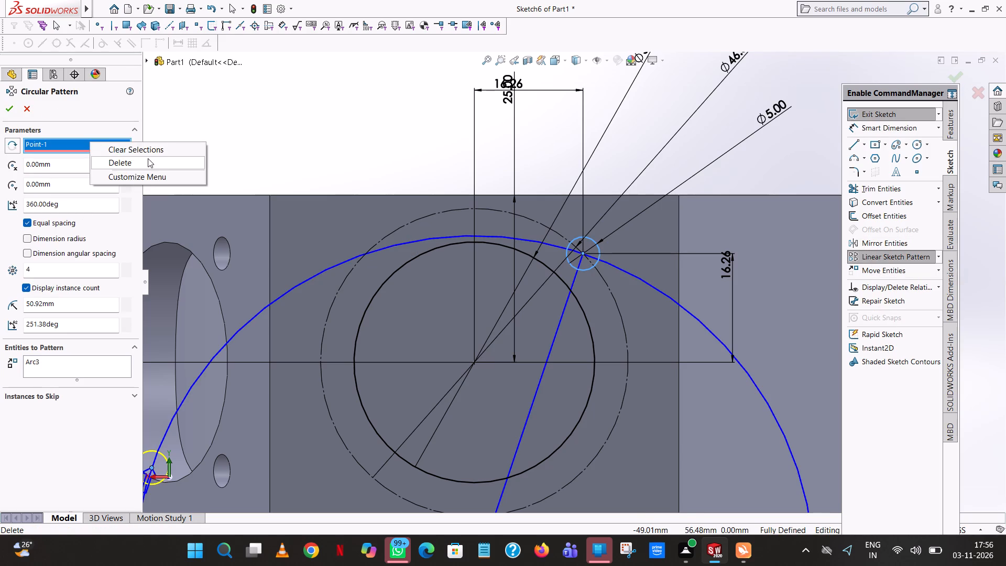
left_click(148, 159)
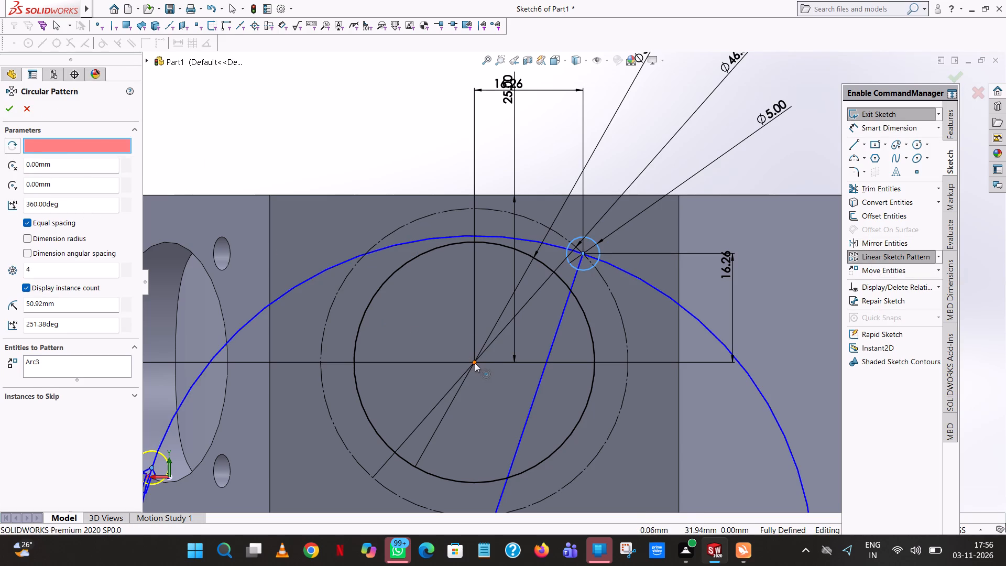
left_click(475, 363)
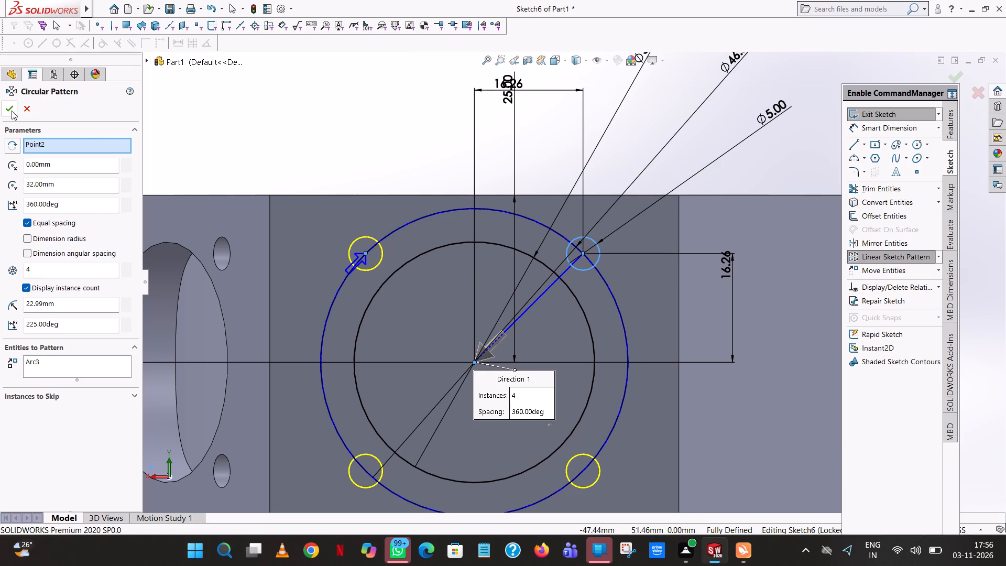
left_click(12, 111)
left_click(735, 157)
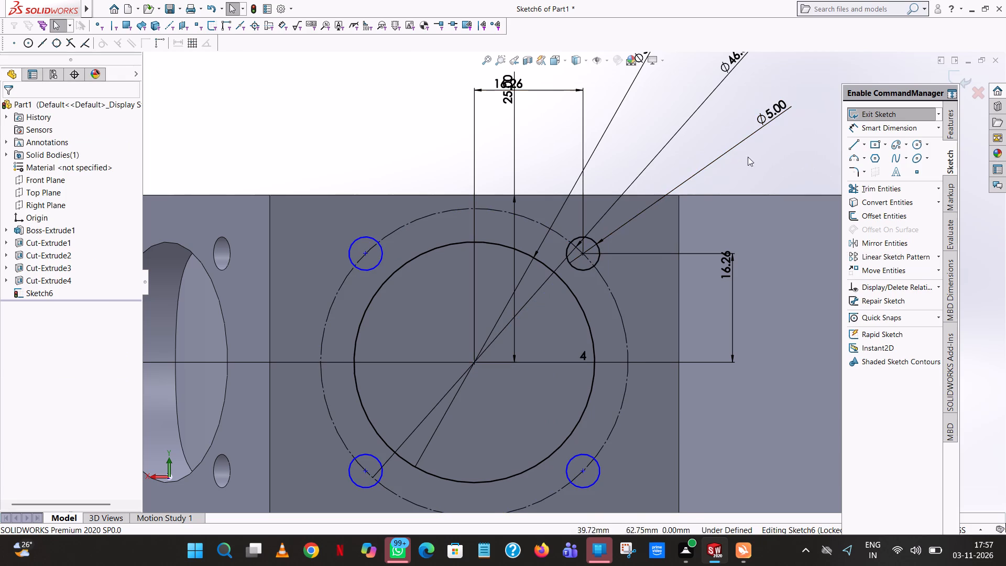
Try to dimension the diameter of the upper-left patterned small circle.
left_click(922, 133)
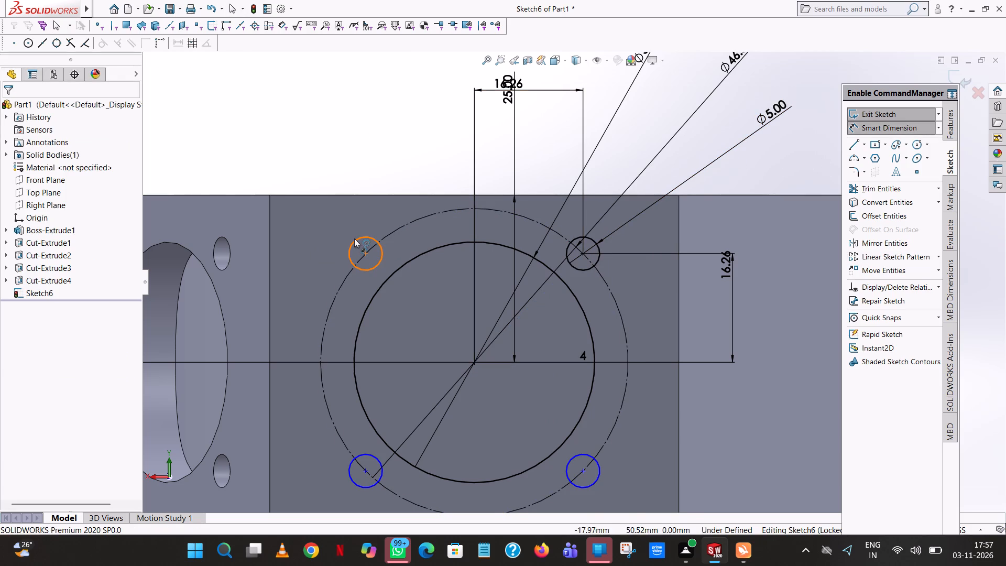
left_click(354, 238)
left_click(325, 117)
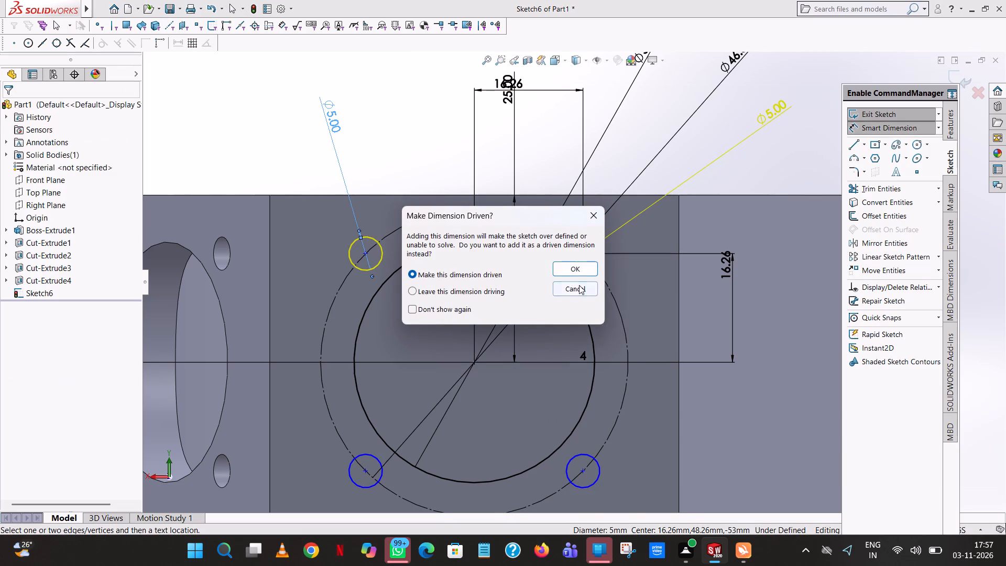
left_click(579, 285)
Dimension the horizontal distance between the upper-left small circle's centre and the concentric circles' centre.
left_click(364, 253)
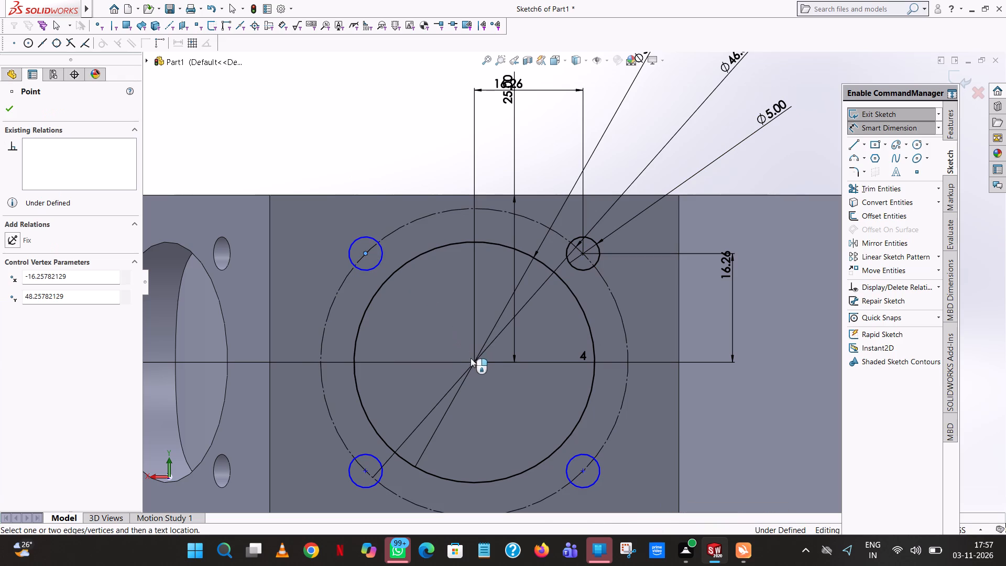
left_click(477, 361)
left_click(400, 135)
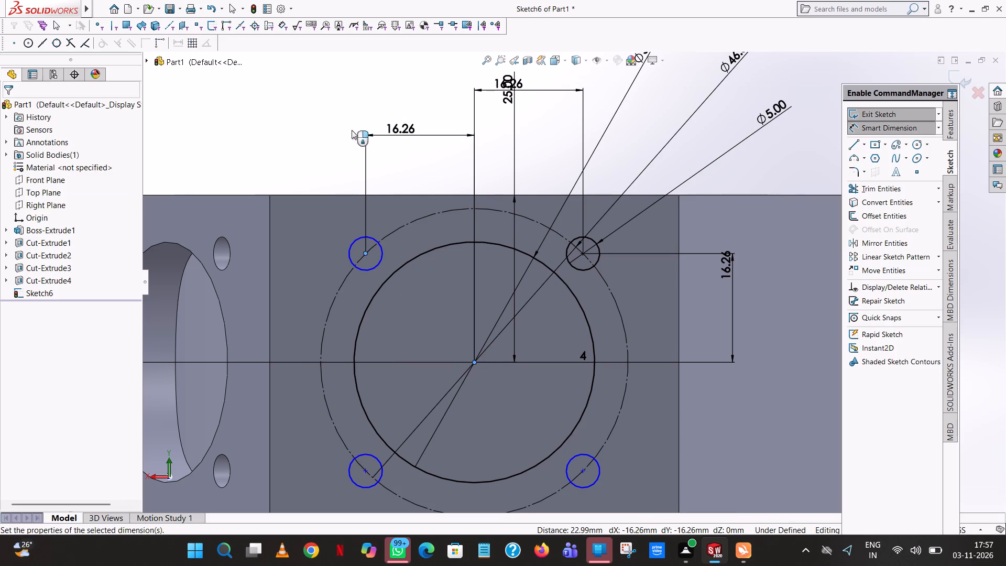
left_click(353, 124)
left_click(348, 124)
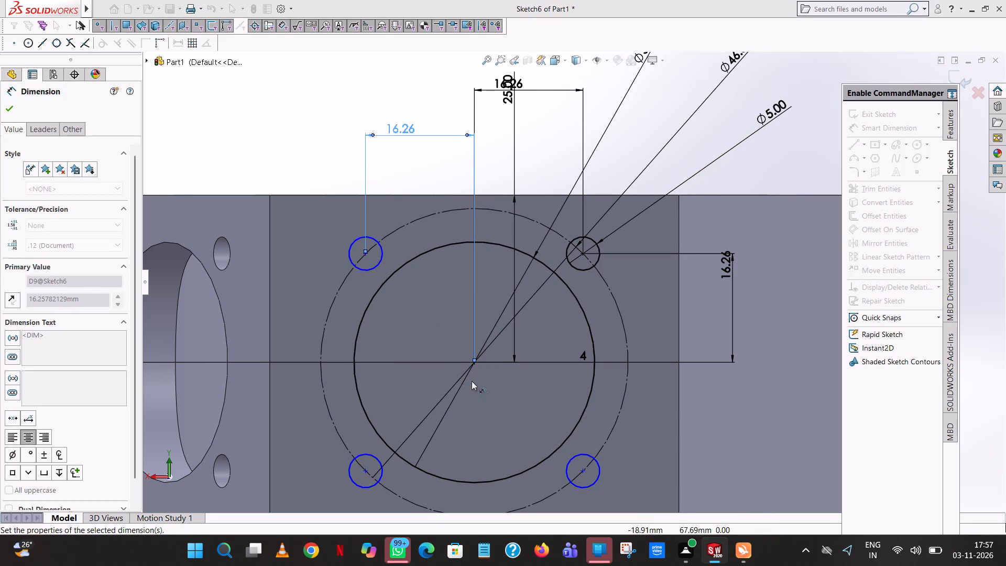
Dimension the vertical distance between the concentric circles' centre and the upper-left small circle's centre.
left_click(476, 363)
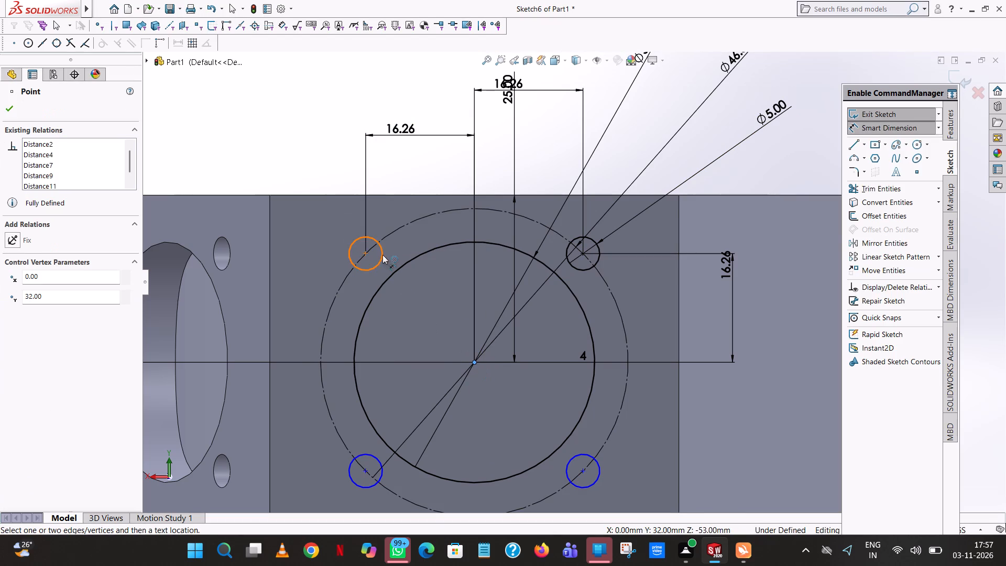
left_click(367, 252)
left_click(246, 297)
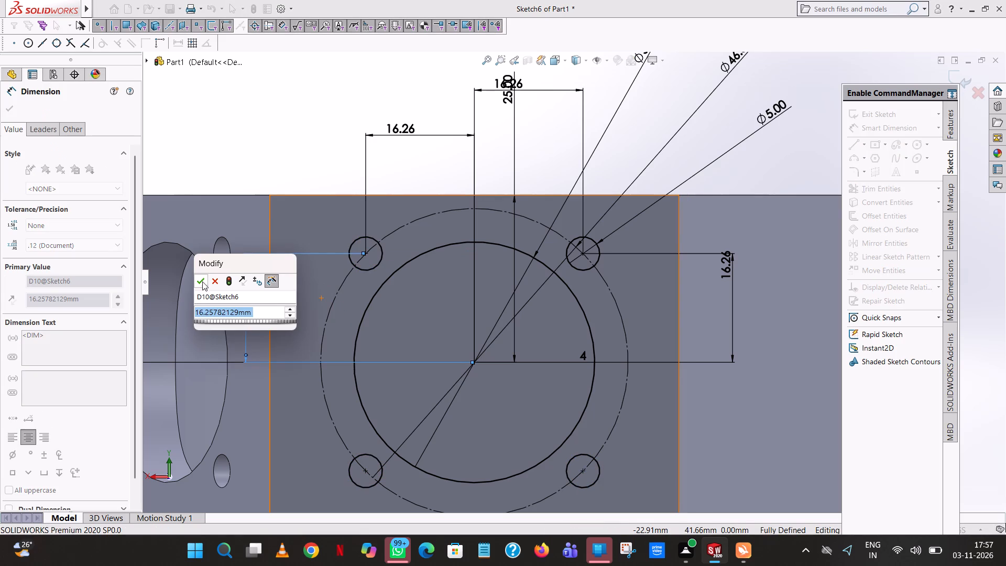
left_click(202, 279)
left_click(277, 131)
Extrude-cut the large circle and four small circles through the prism with a blind depth of 205 mm.
scroll(456, 278, "up", 6)
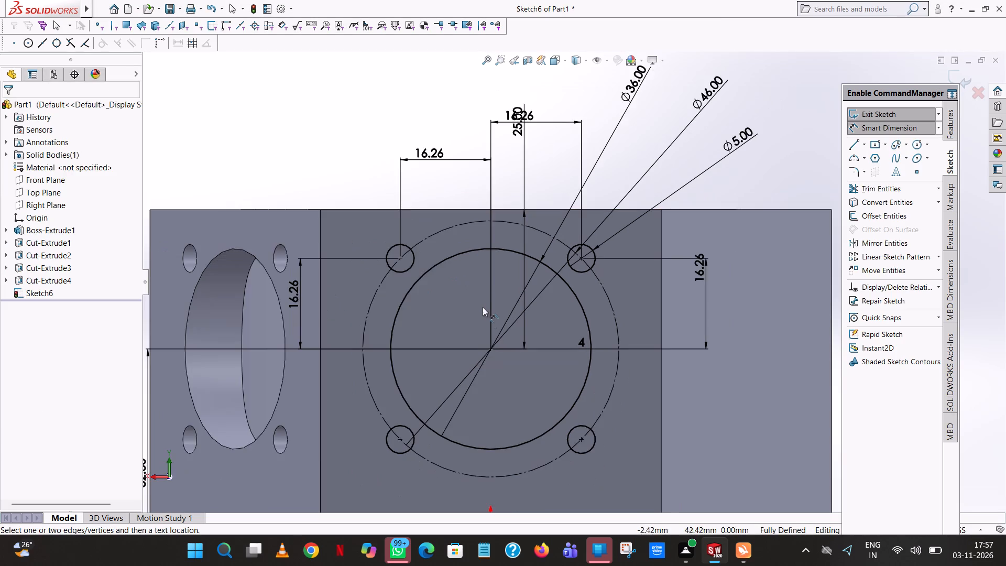
scroll(484, 313, "up", 3)
middle_click_drag(484, 314, 484, 399)
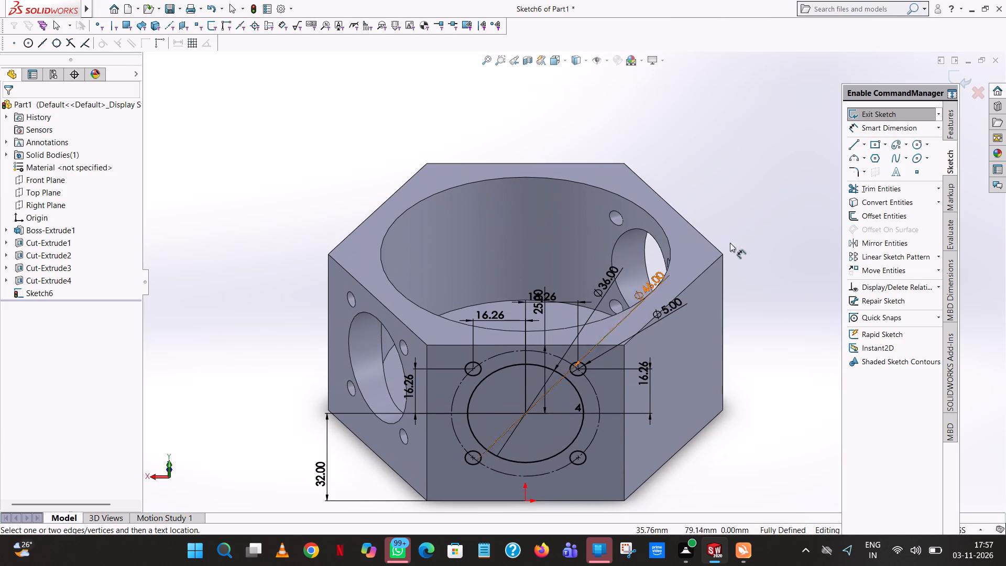
left_click(949, 124)
left_click(890, 188)
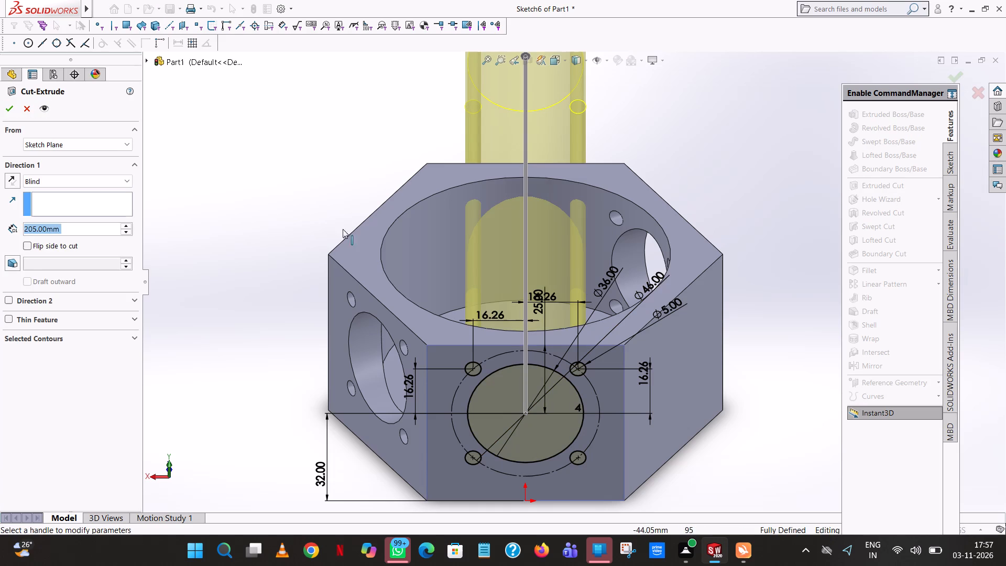
left_click(11, 104)
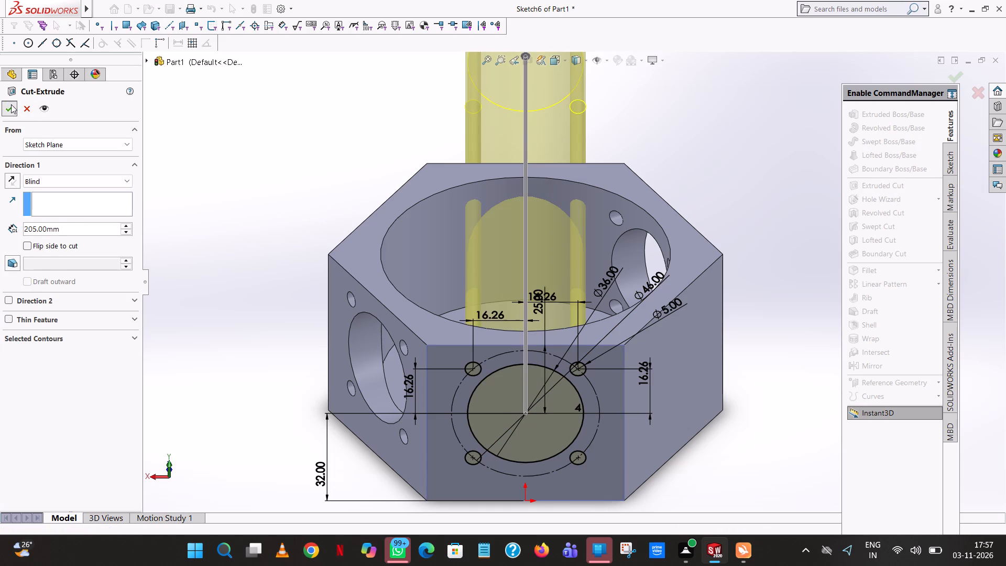
left_click(719, 151)
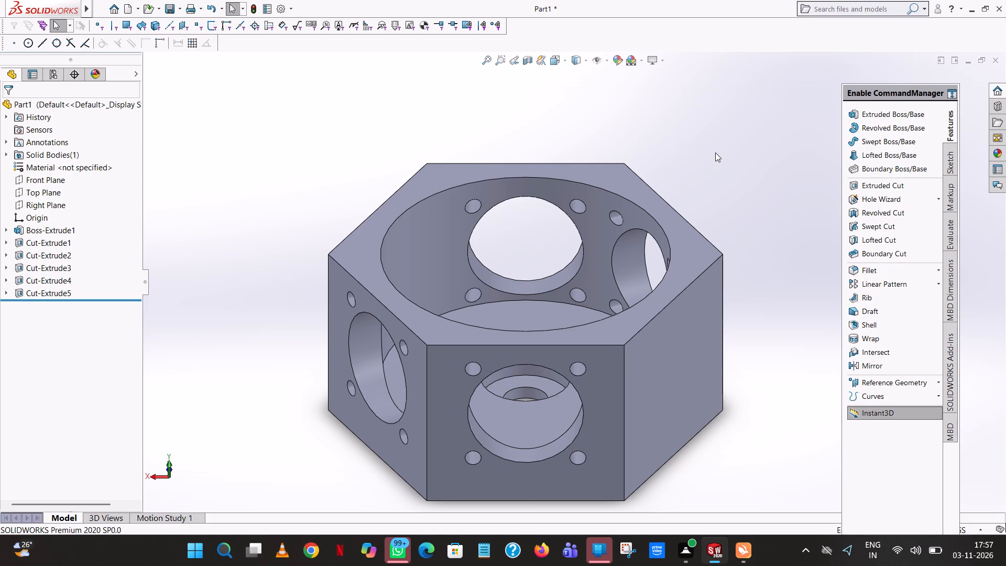
Examine the pocket, the base hole and the side-face hole patterns from several angles.
middle_click_drag(698, 419, 647, 495)
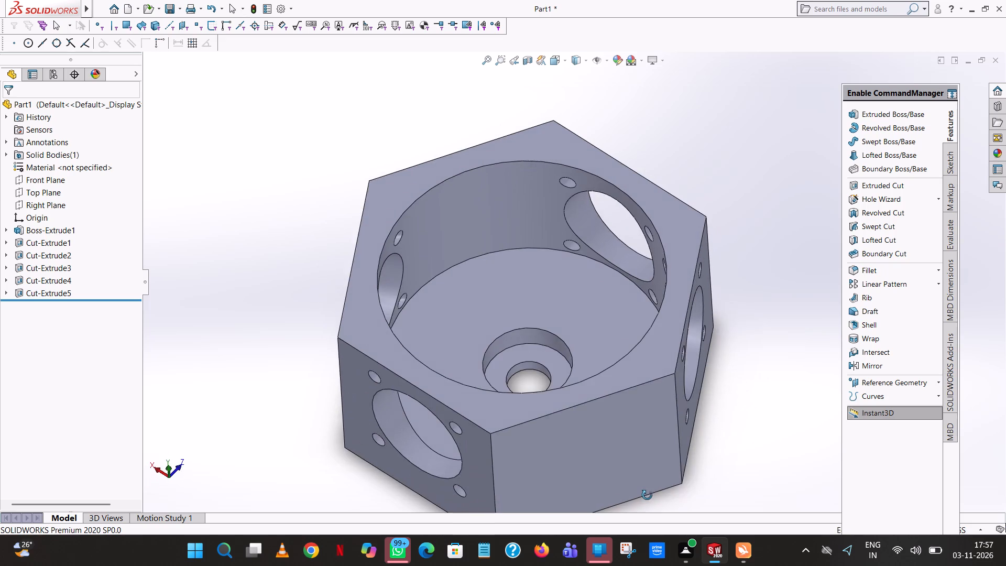
middle_click_drag(647, 495, 801, 312)
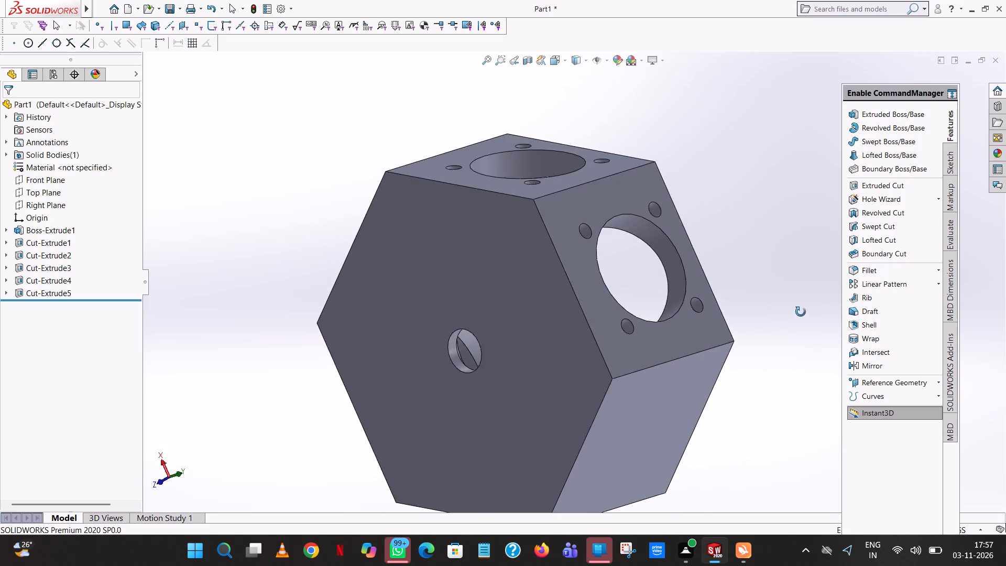
middle_click_drag(801, 312, 781, 407)
scroll(770, 311, "up", 1)
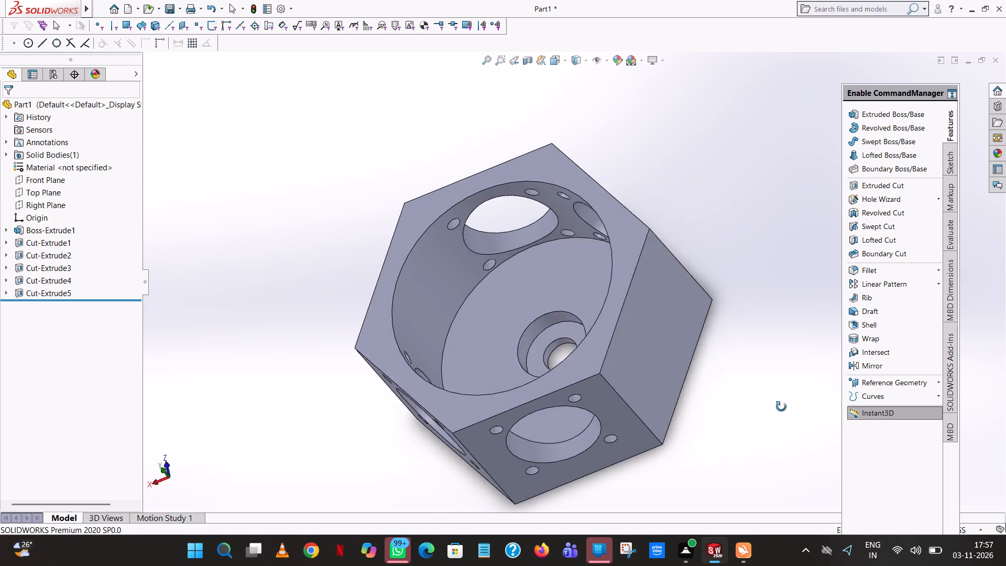
middle_click_drag(781, 407, 737, 286)
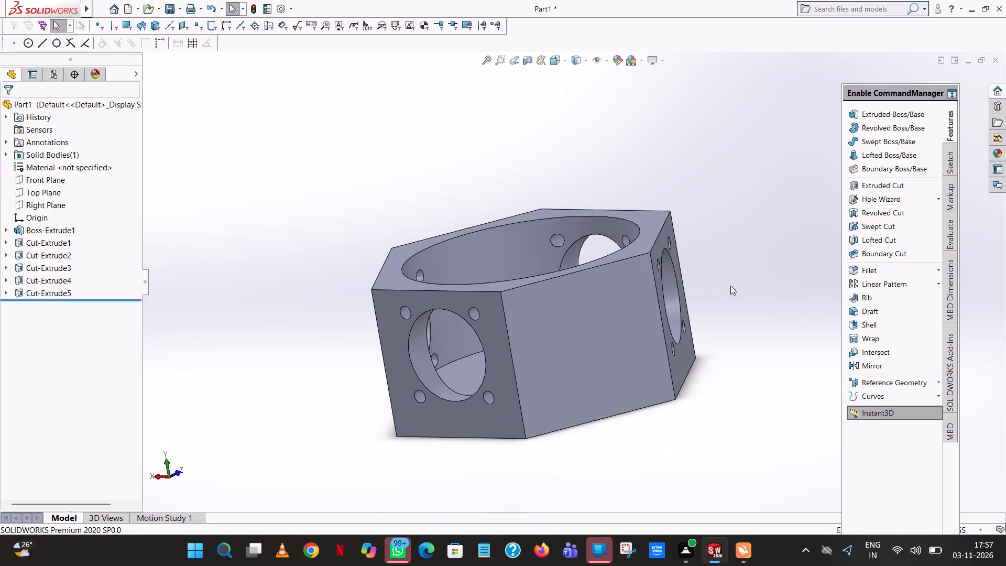
middle_click_drag(636, 403, 641, 412)
scroll(641, 411, "down", 1)
middle_click_drag(641, 412, 616, 424)
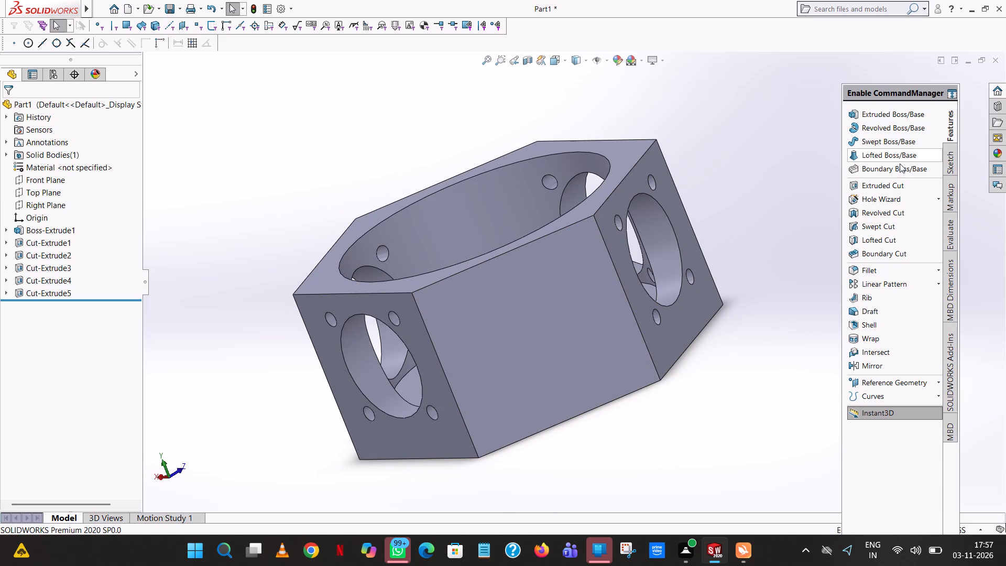
Start an extruded-cut sketch on a side face without holes and draw a 25 mm vertical line down from its top edge's midpoint.
left_click(907, 182)
left_click(526, 322)
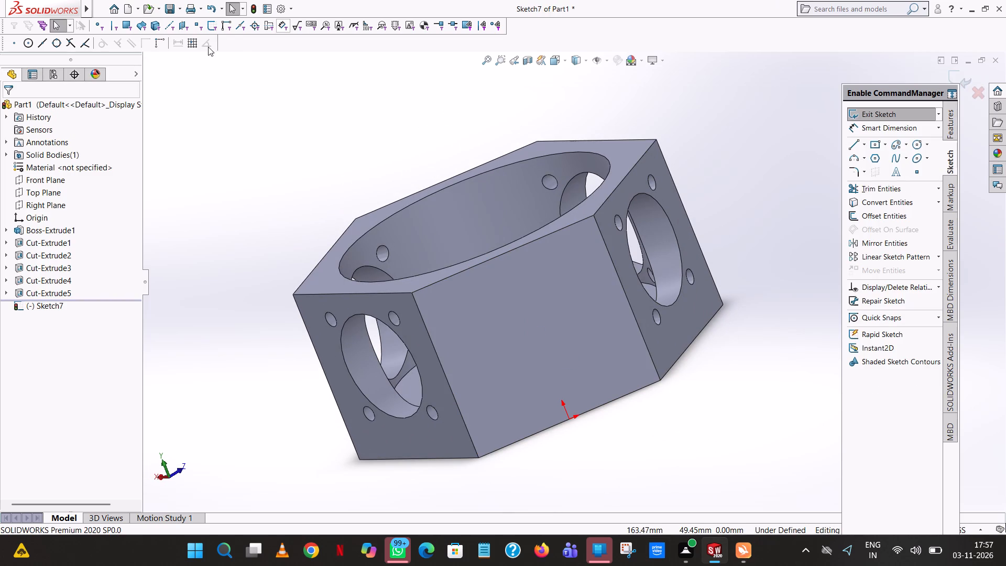
left_click(566, 57)
left_click(617, 125)
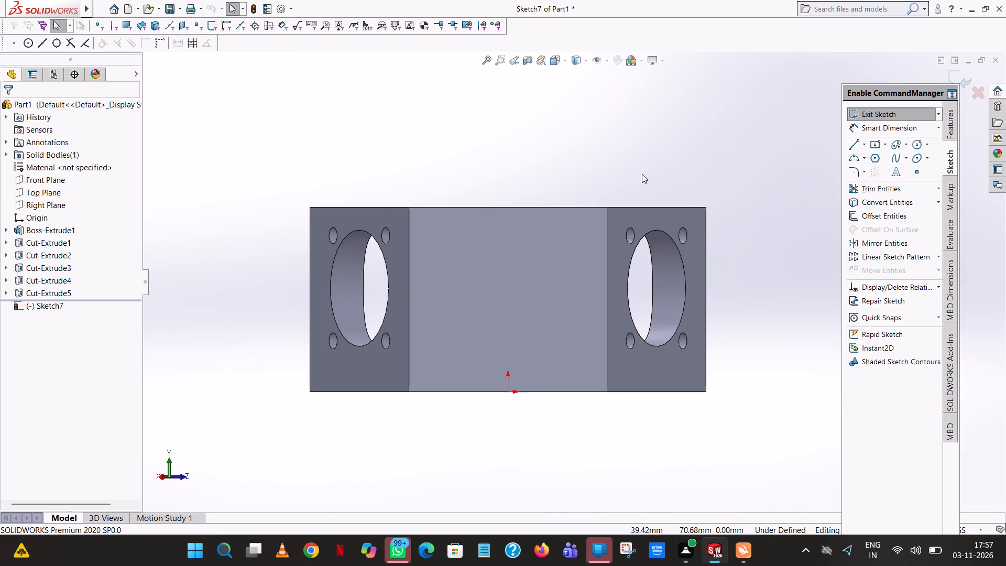
left_click(858, 141)
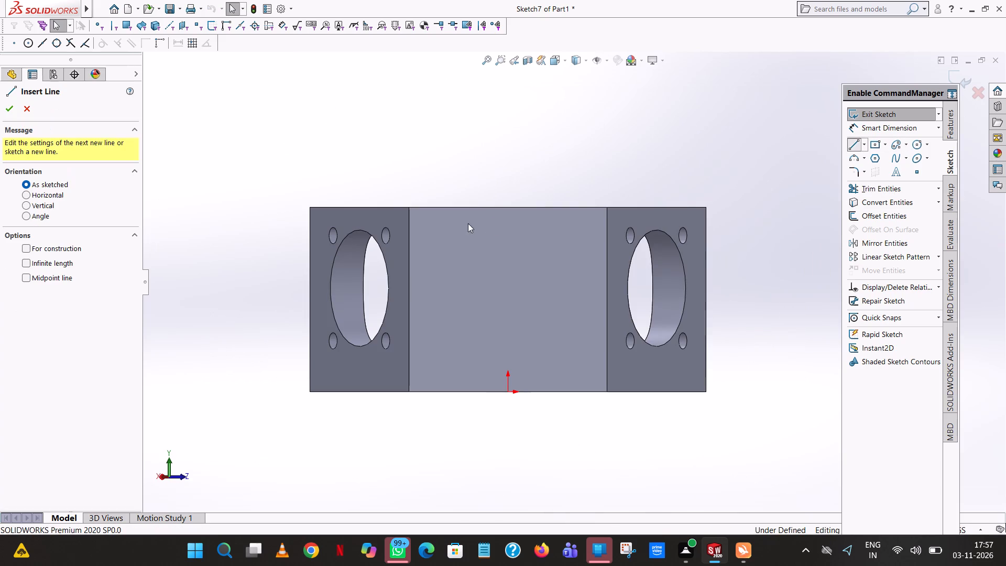
scroll(535, 219, "down", 3)
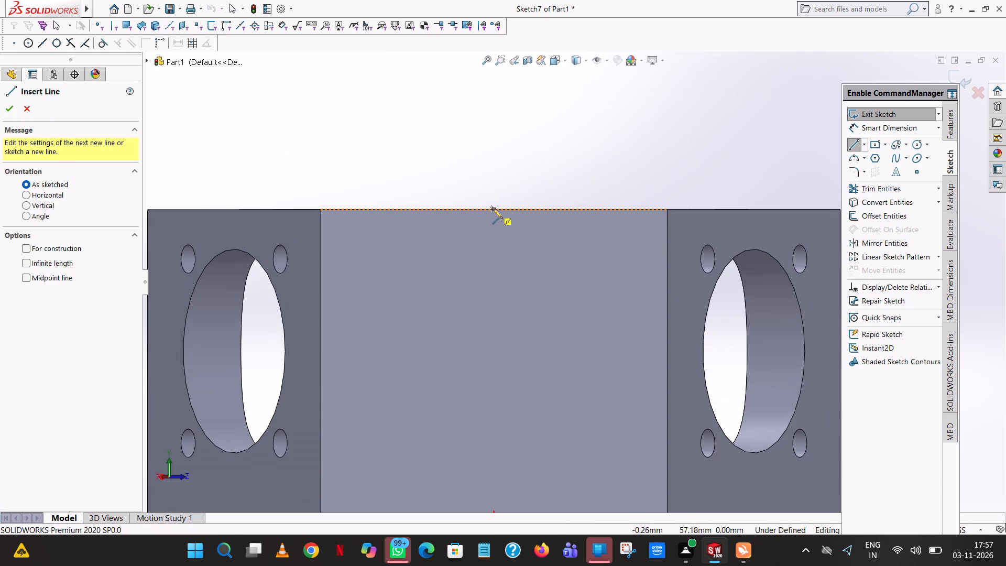
left_click(493, 209)
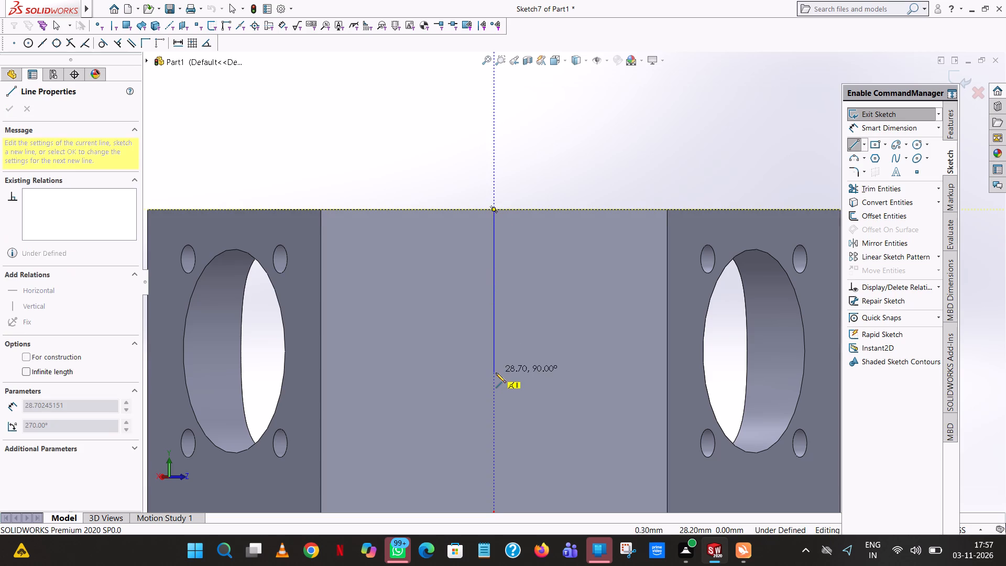
left_click(496, 373)
type("25")
key("Return")
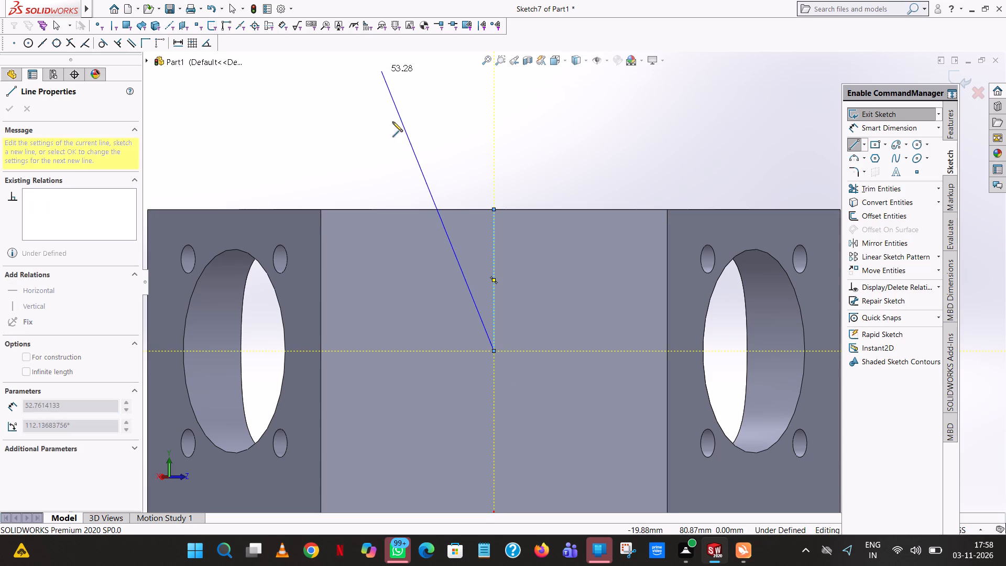
right_click(400, 146)
left_click(456, 152)
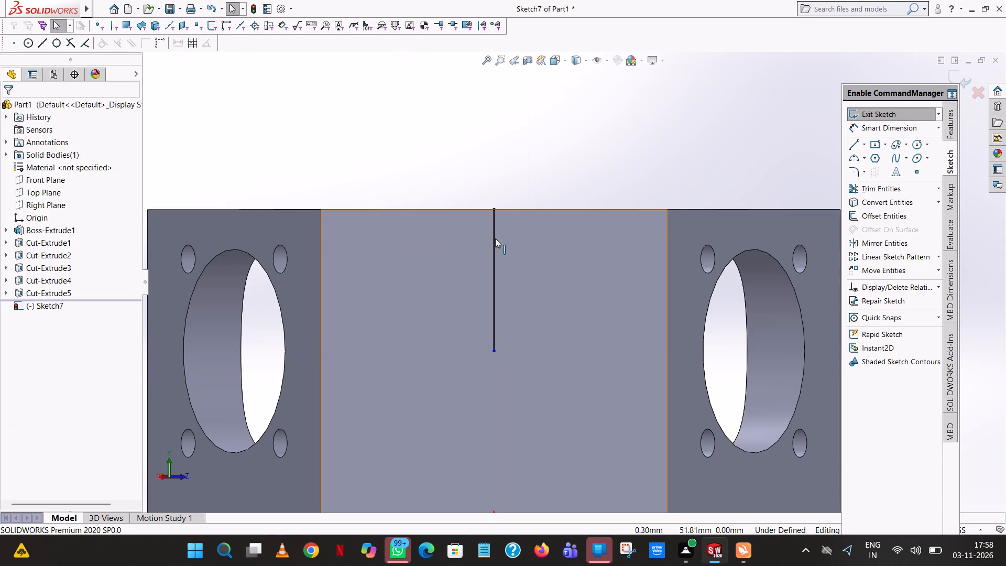
left_click(495, 237)
left_click(617, 141)
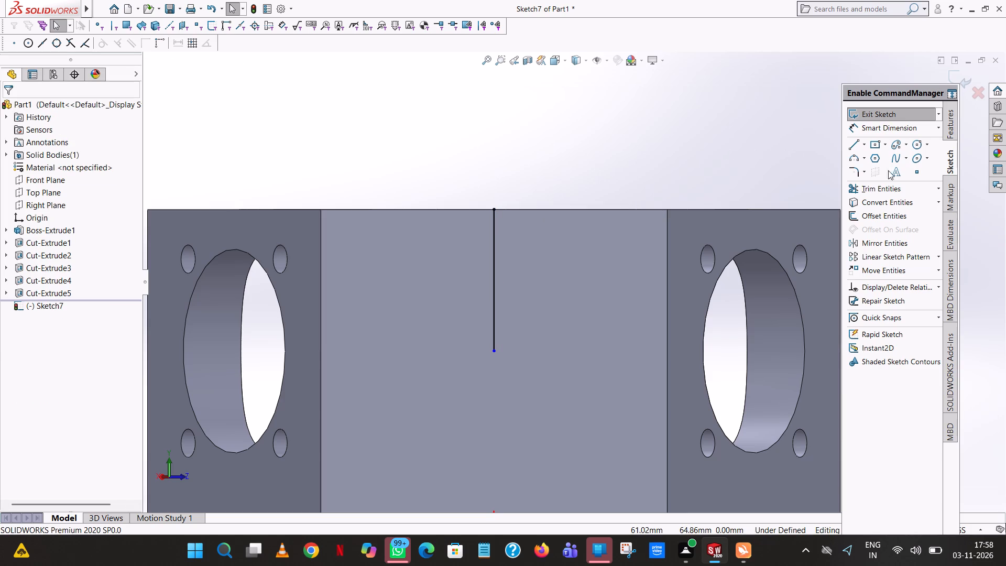
Sketch a circle of 18 mm radius centred on the lower end of the 25 mm vertical line.
left_click(919, 145)
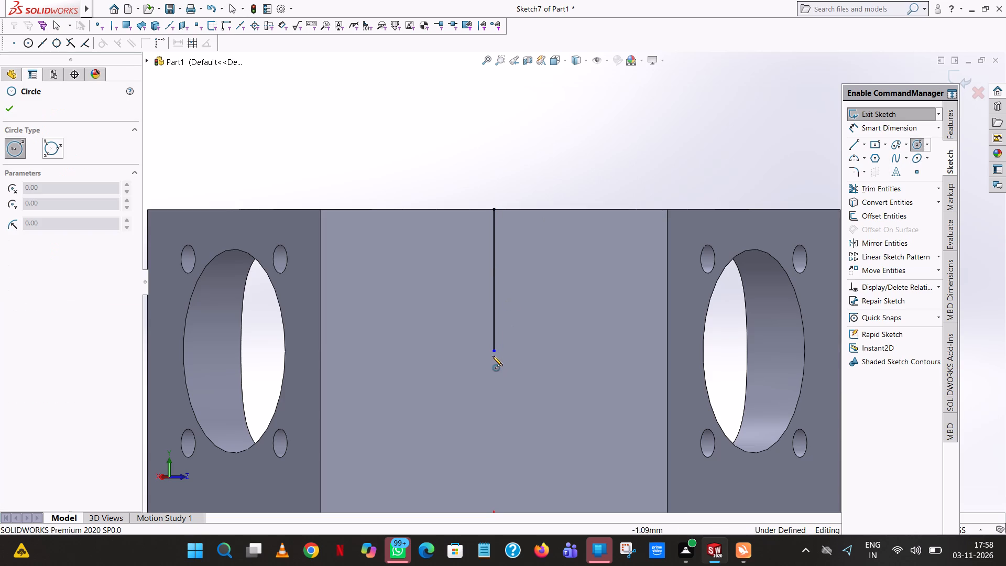
left_click(494, 353)
left_click(490, 290)
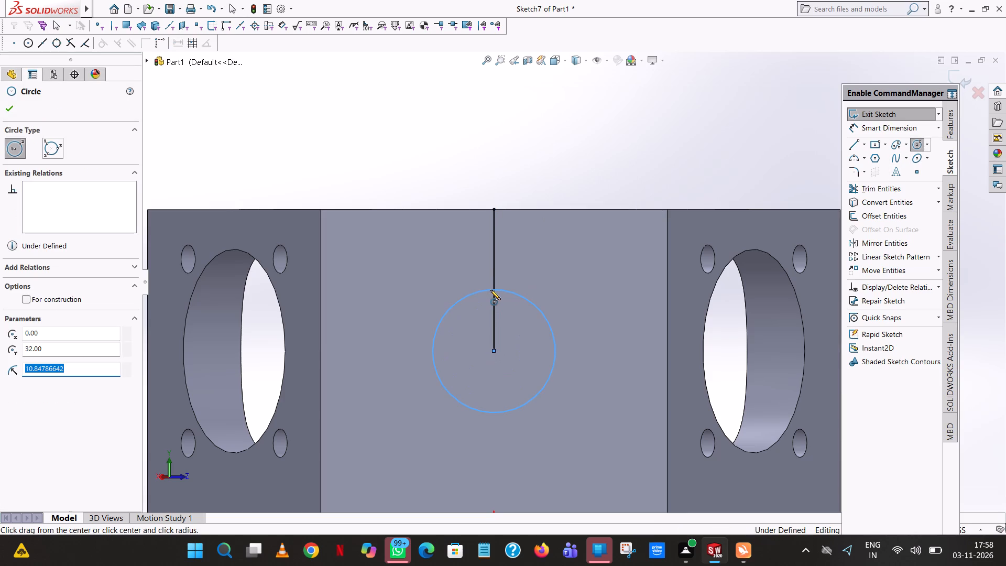
type("36/2")
key("Return")
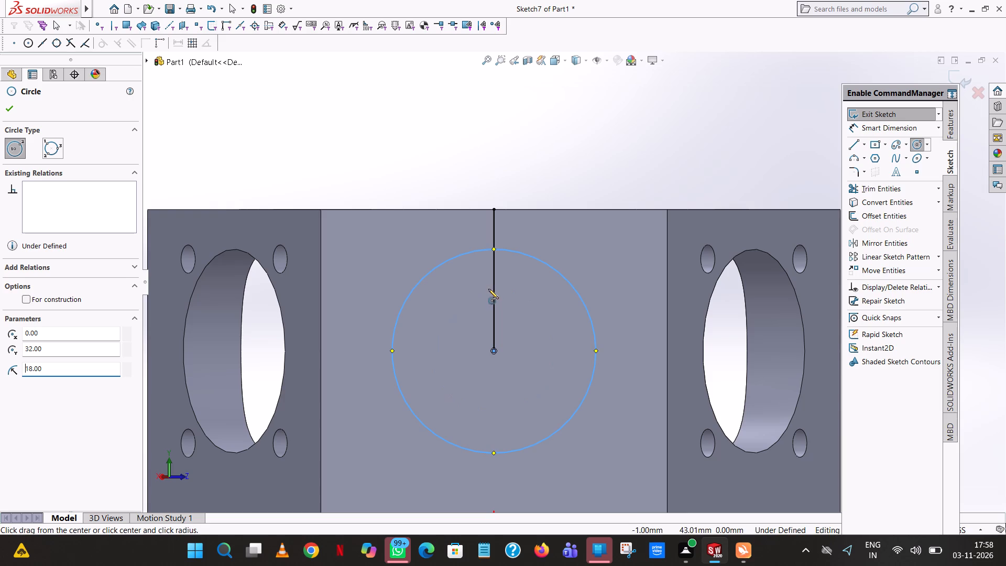
right_click(488, 289)
left_click(552, 297)
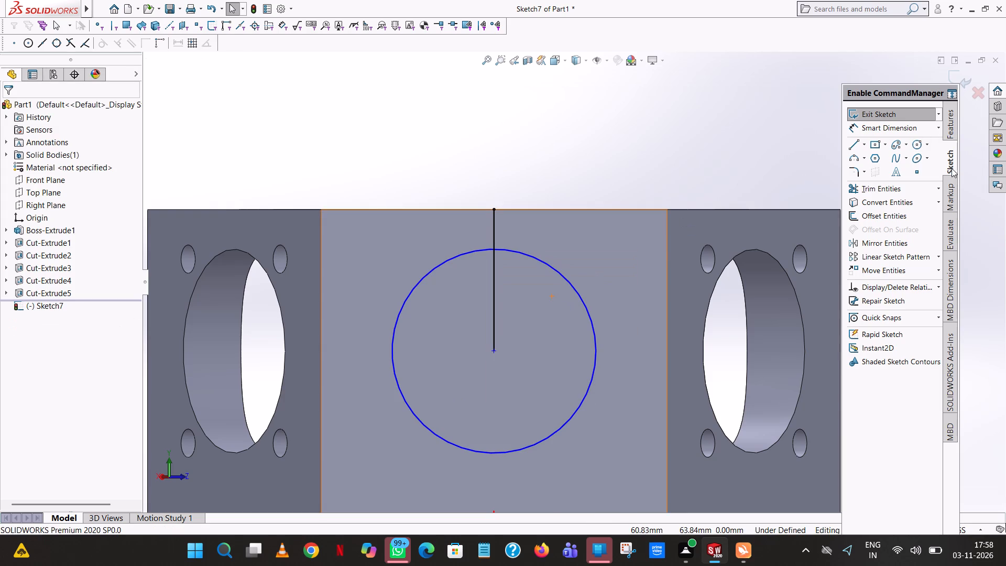
Trim away the vertical construction guide line between the face's top edge and the circle's centre.
left_click(879, 189)
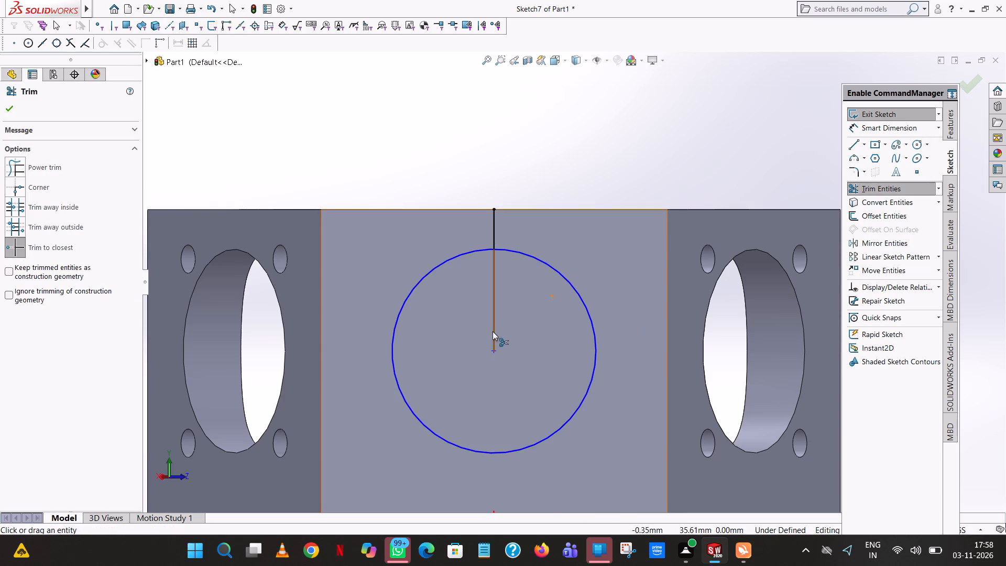
left_click(493, 331)
left_click(495, 224)
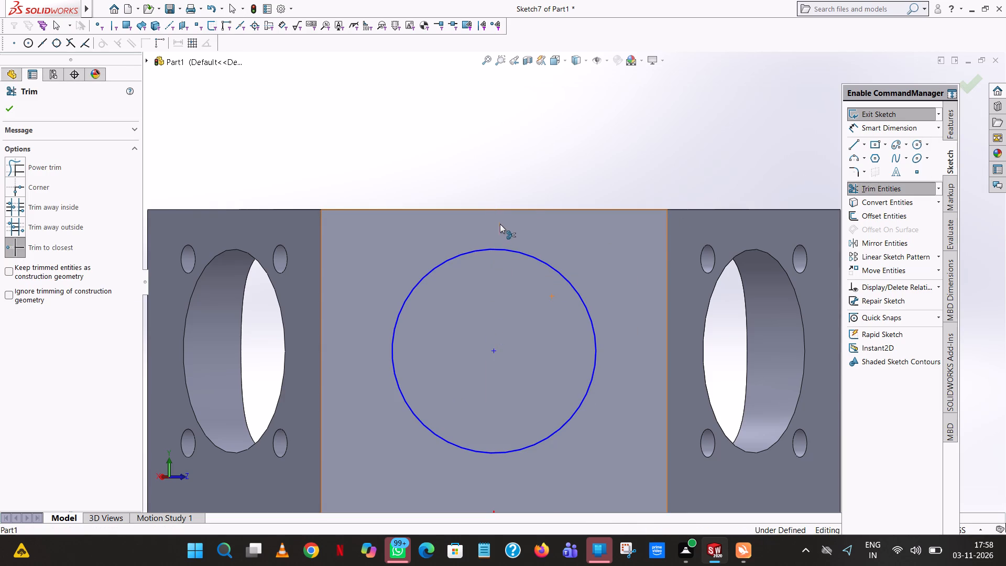
Sketch a second circle concentric with the existing one and set its radius to 46/2 (23 mm).
left_click(916, 146)
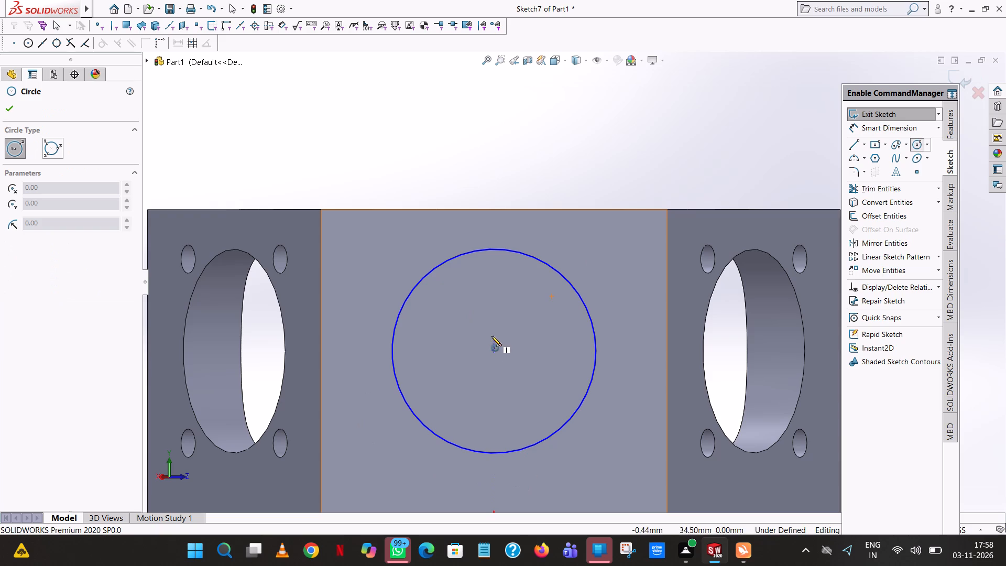
left_click(492, 351)
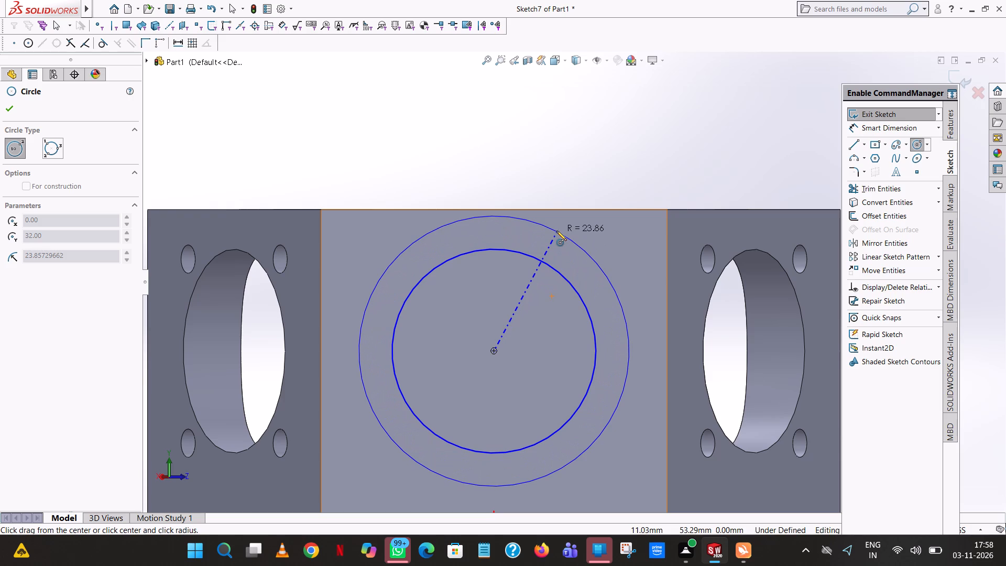
left_click(556, 231)
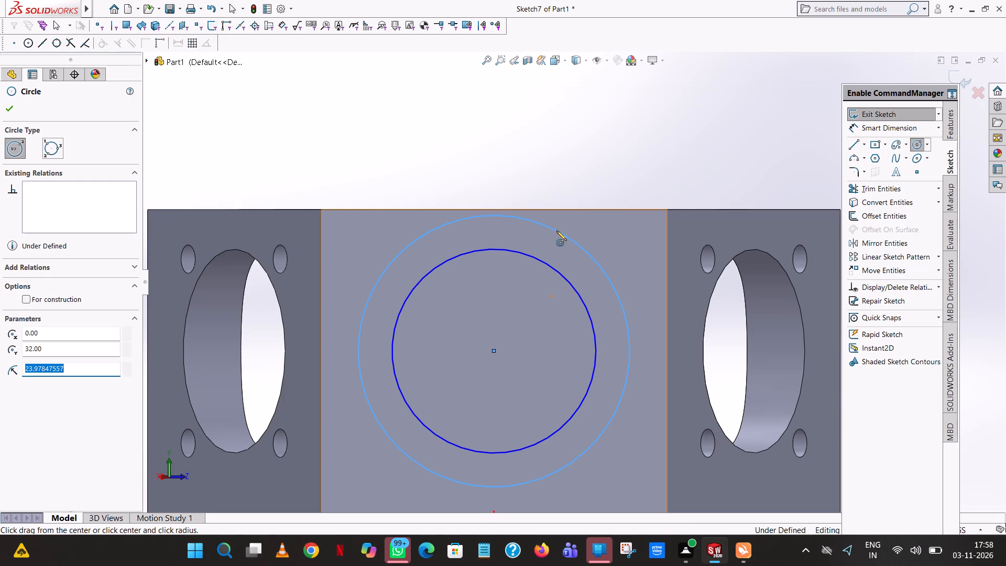
key("4")
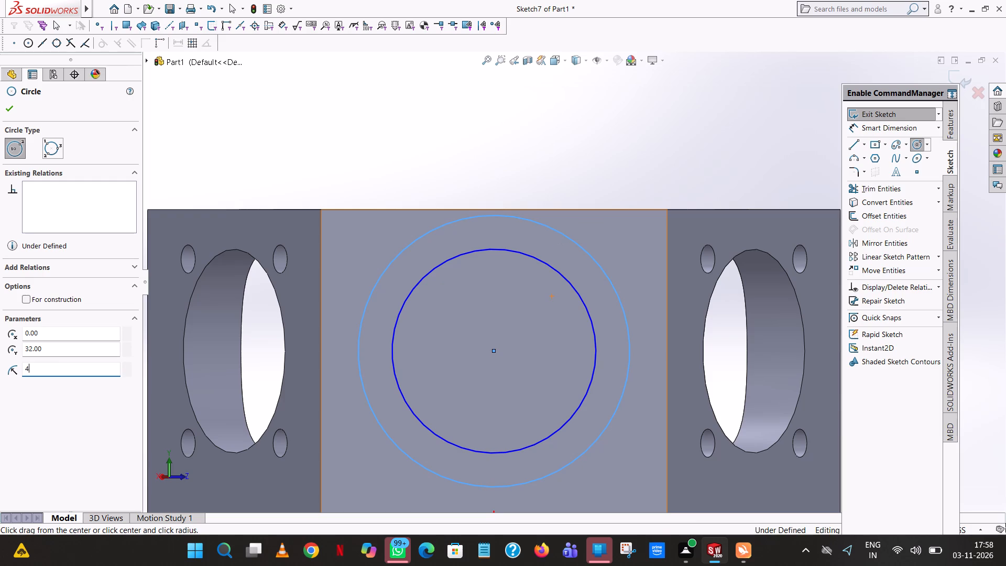
type("6/2")
key("Return")
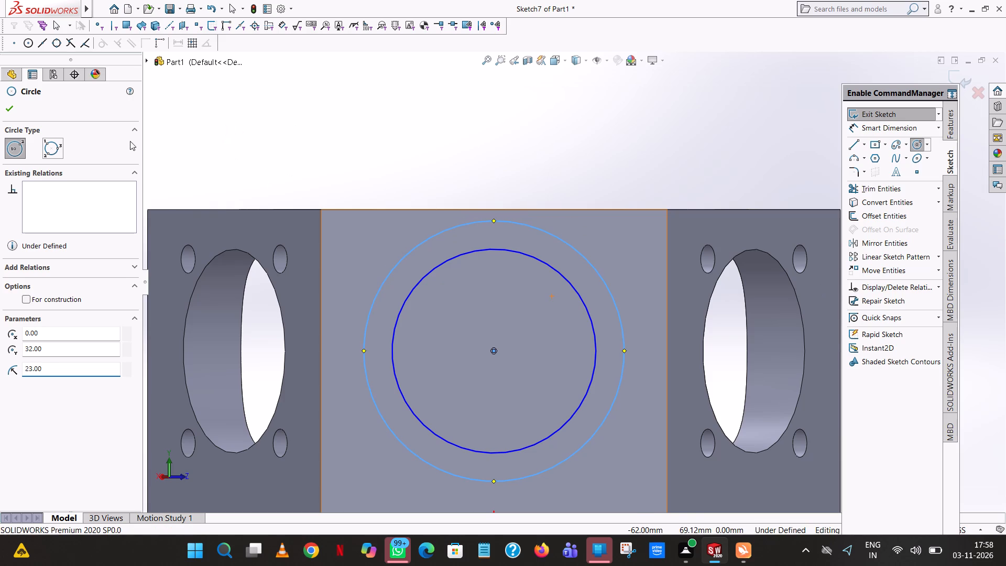
left_click(6, 112)
left_click(559, 121)
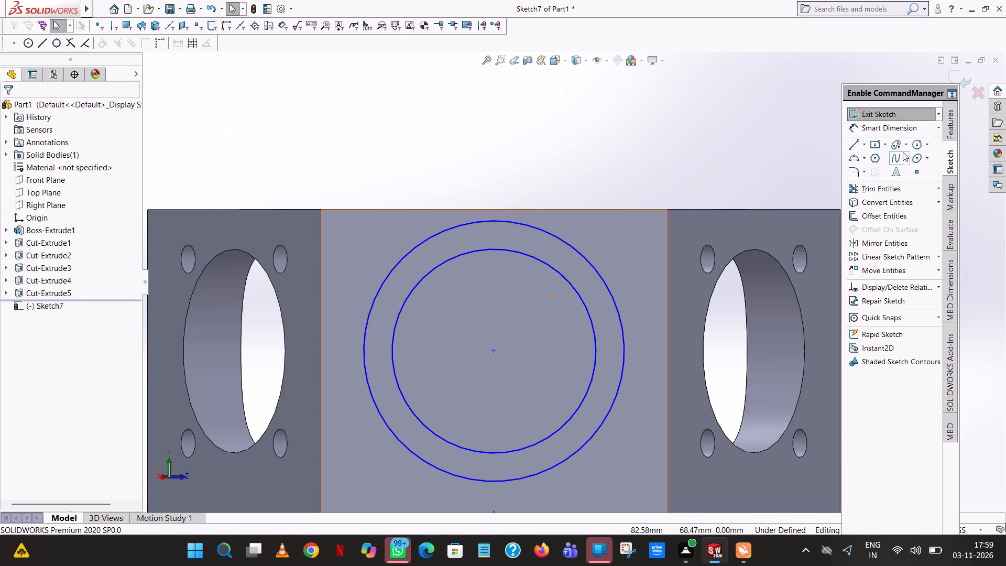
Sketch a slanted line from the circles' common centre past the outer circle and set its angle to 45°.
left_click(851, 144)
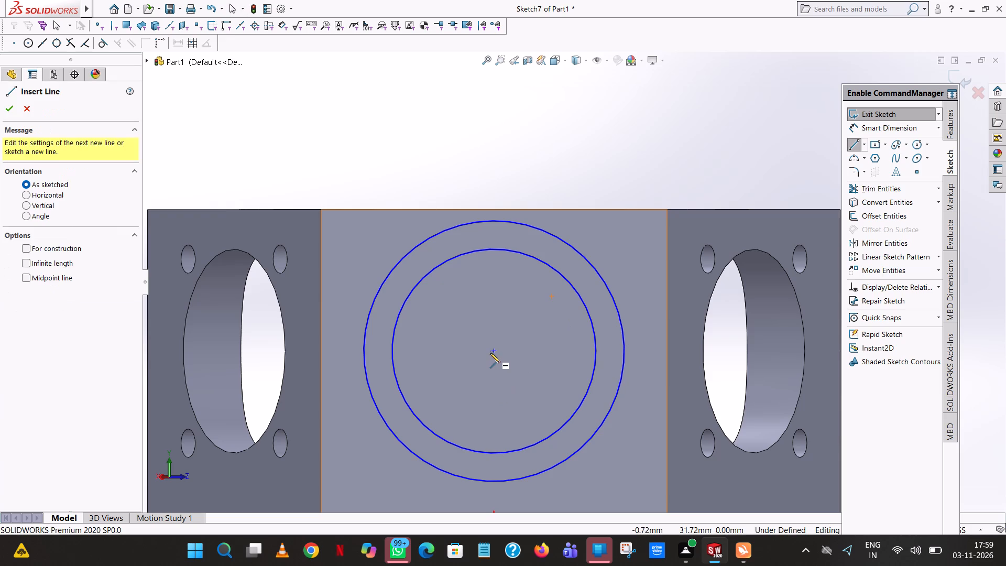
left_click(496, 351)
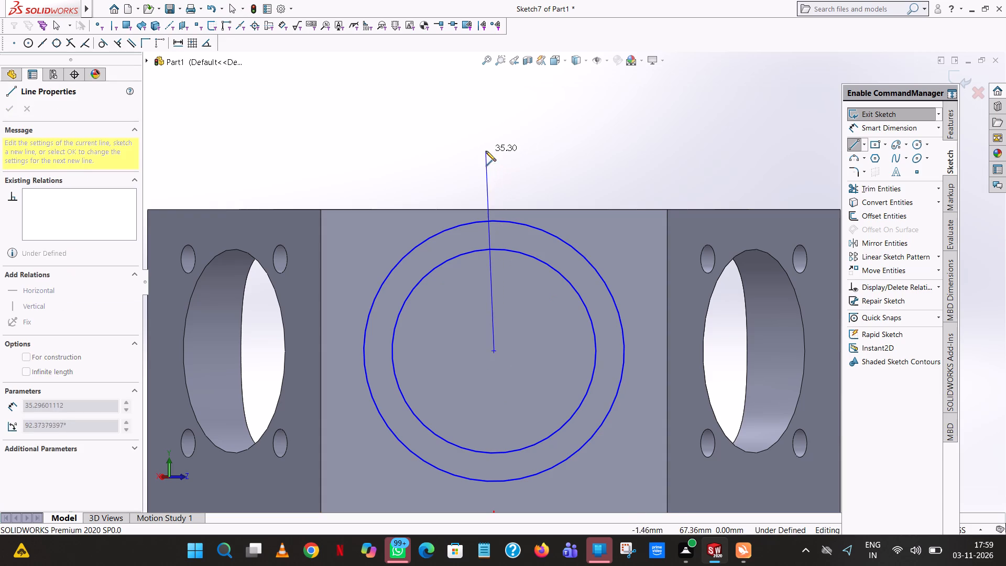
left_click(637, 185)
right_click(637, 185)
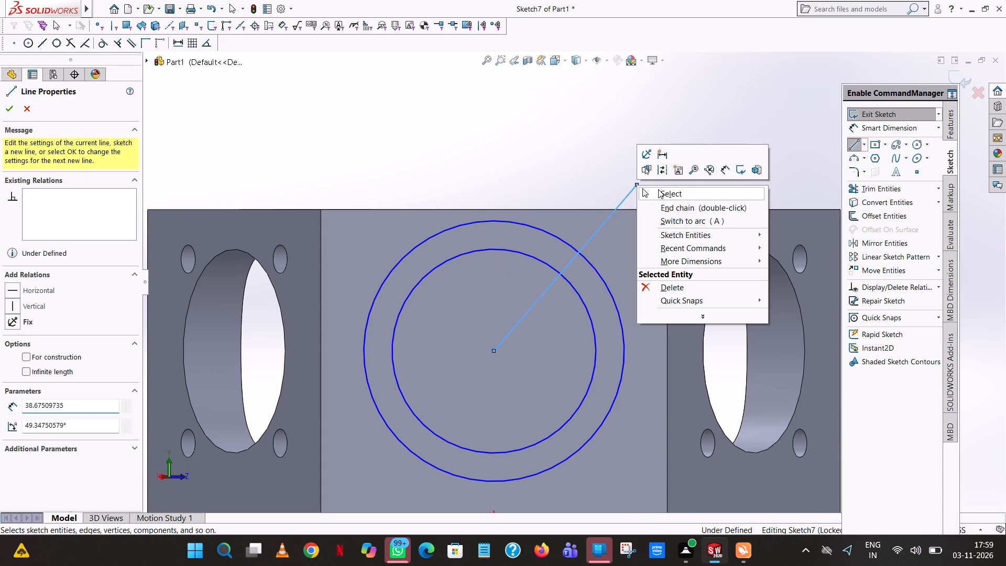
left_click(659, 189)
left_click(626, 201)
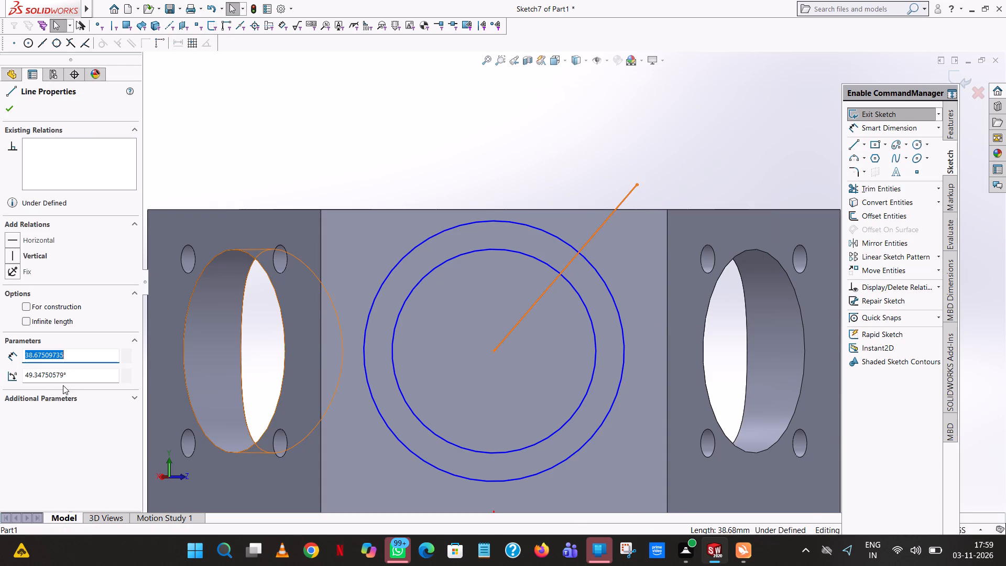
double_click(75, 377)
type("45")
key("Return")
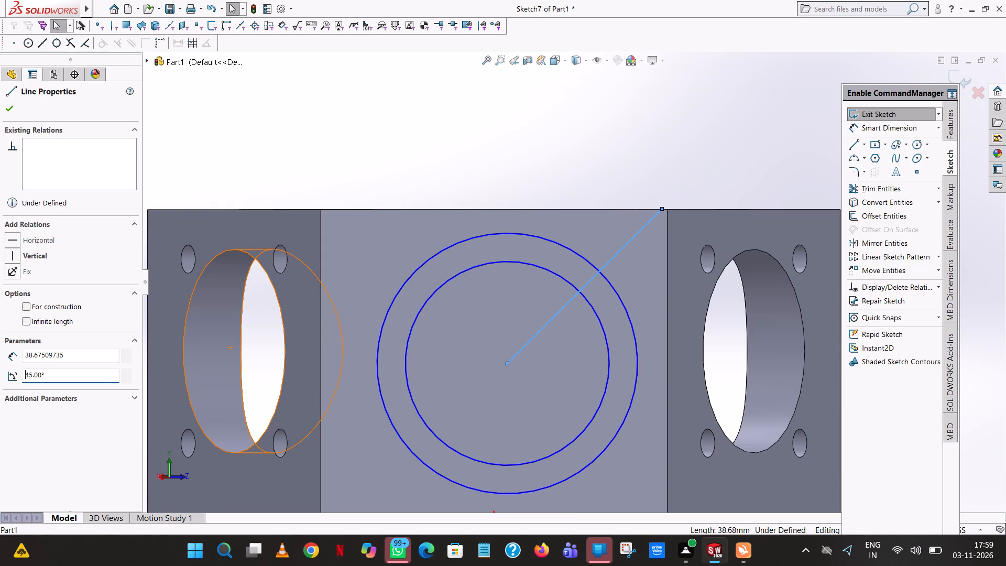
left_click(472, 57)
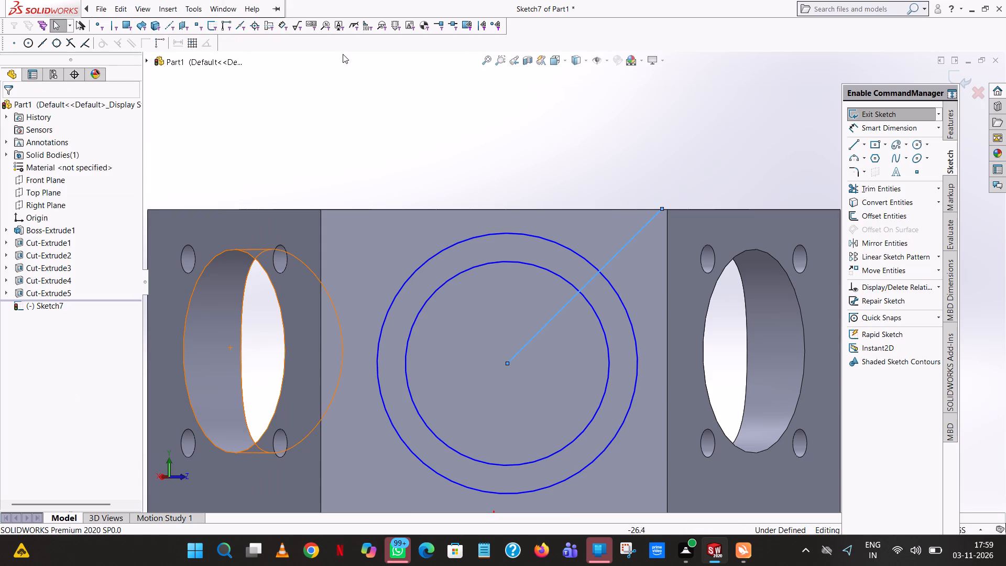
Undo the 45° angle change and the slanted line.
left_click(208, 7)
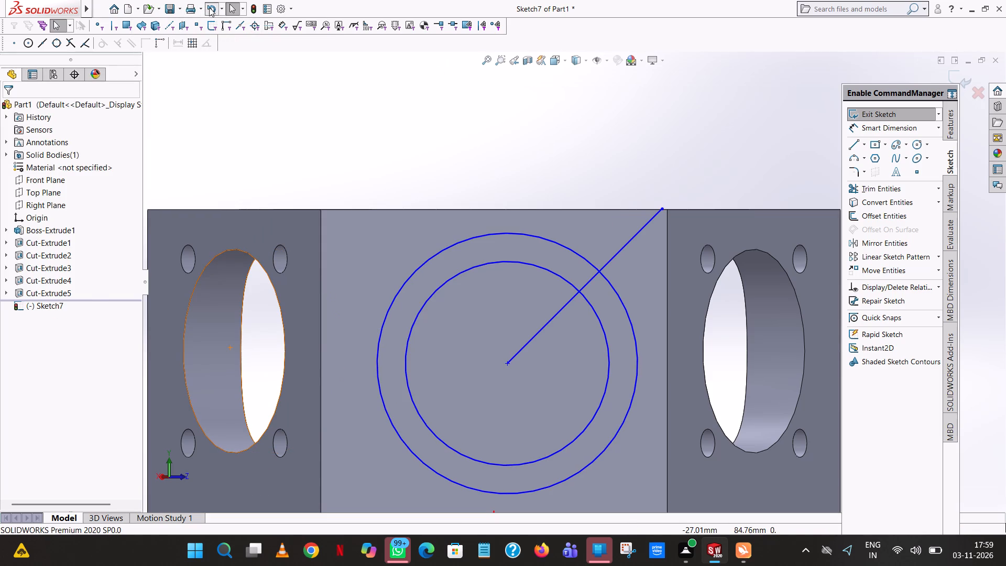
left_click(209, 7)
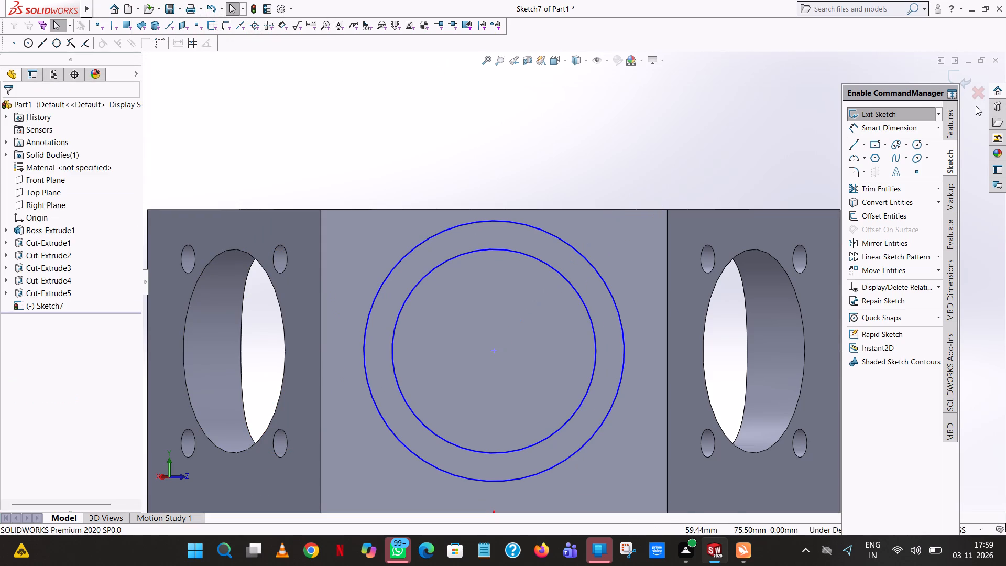
Dimension the diameters of the outer circle and the inner circle.
left_click(903, 130)
left_click(562, 238)
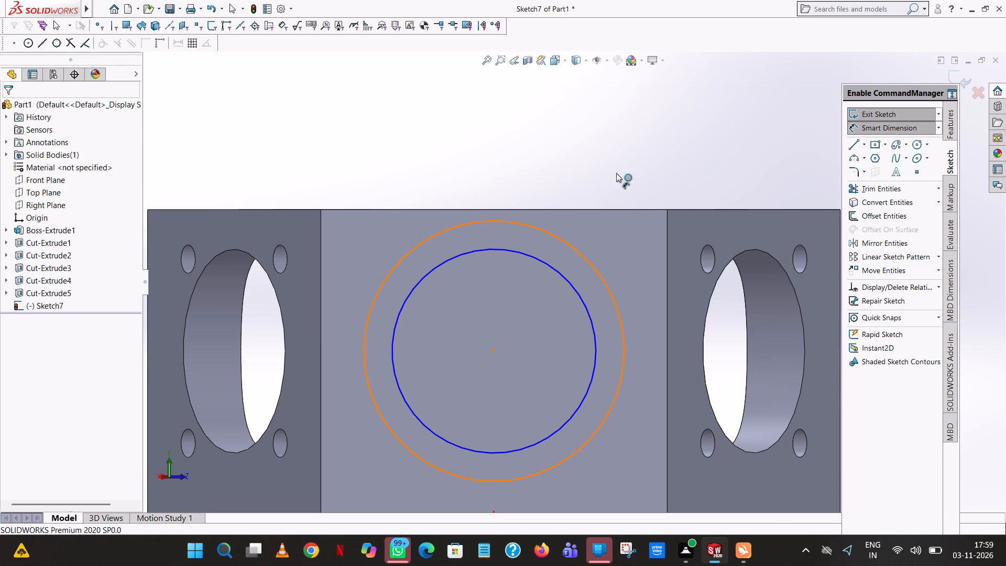
left_click(682, 120)
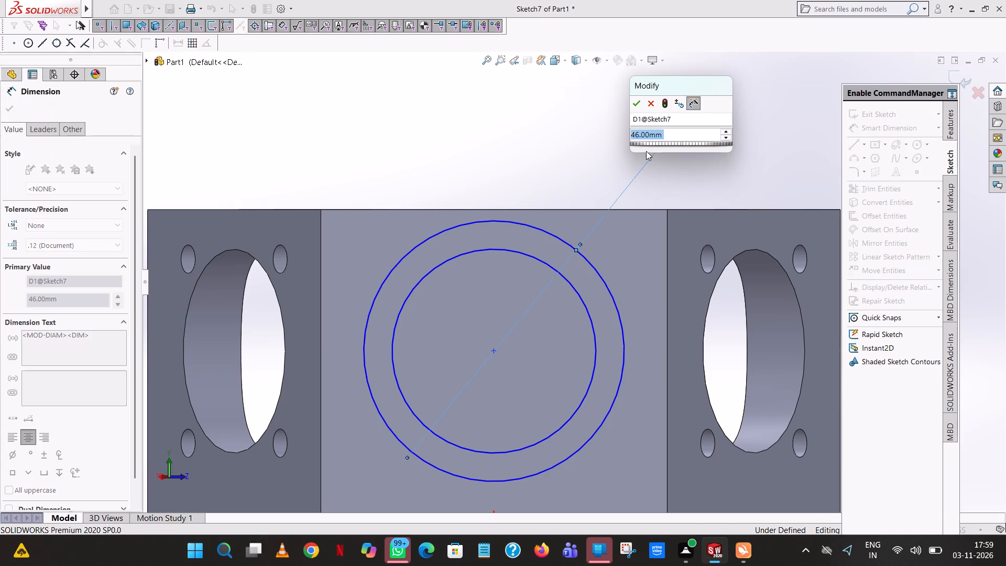
left_click(638, 104)
left_click(591, 132)
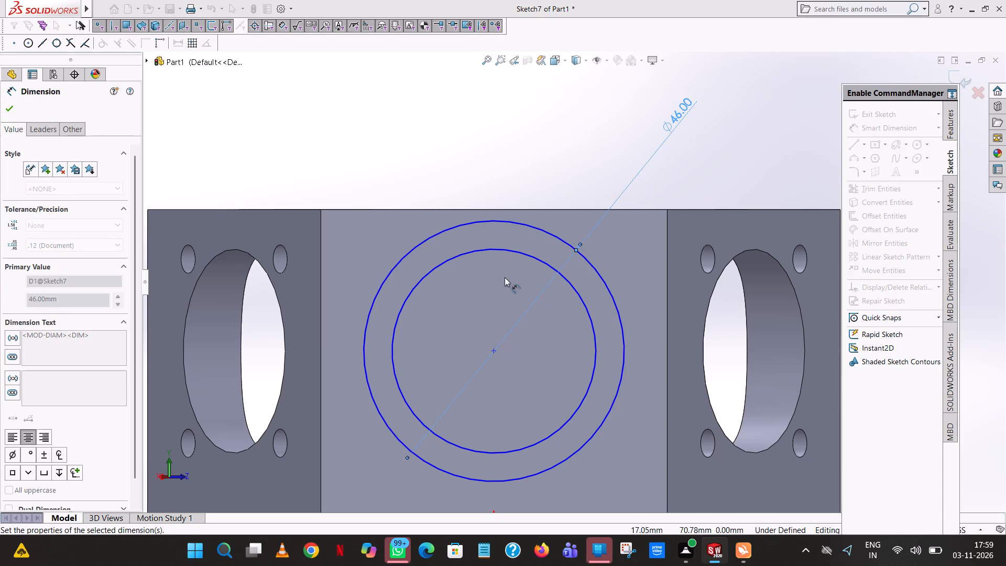
left_click(519, 251)
left_click(550, 96)
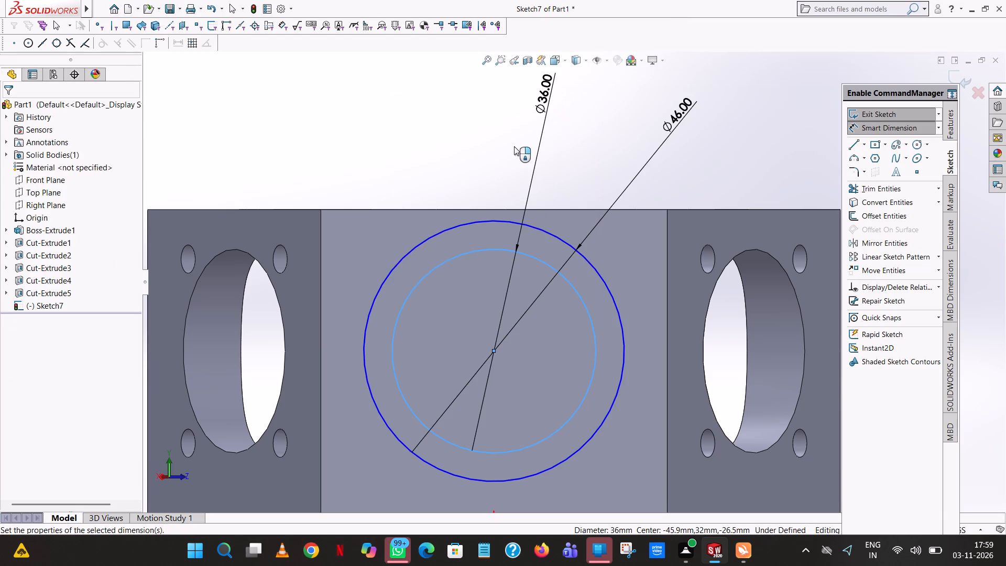
left_click(505, 82)
left_click(481, 110)
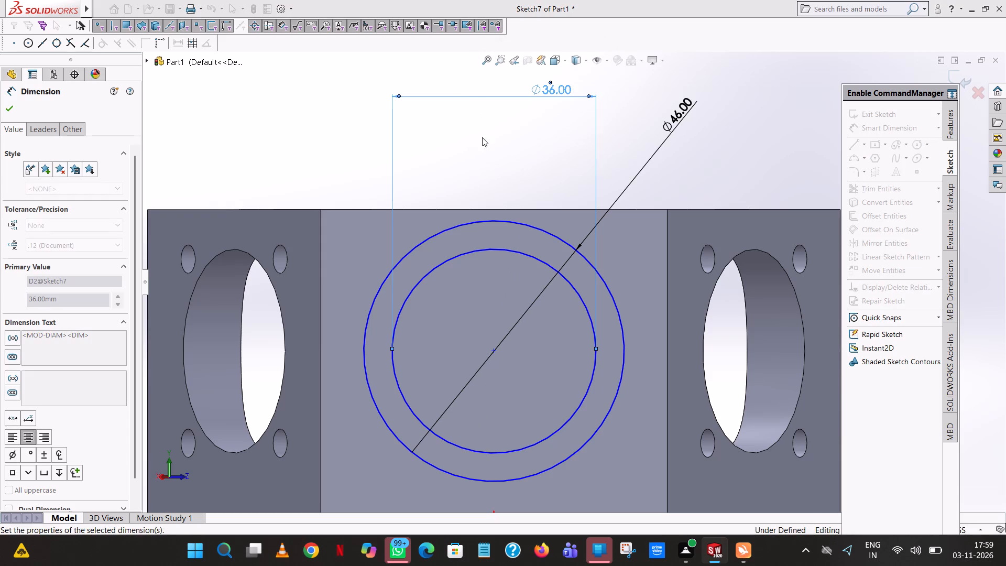
Dimension the vertical distance between the circles' common centre and the face's top edge.
left_click(482, 219)
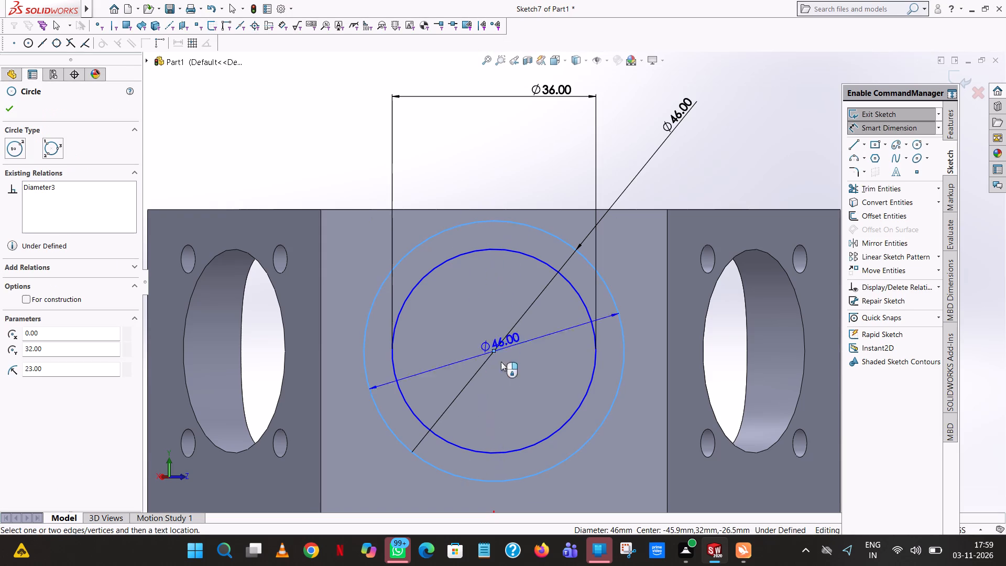
left_click(494, 350)
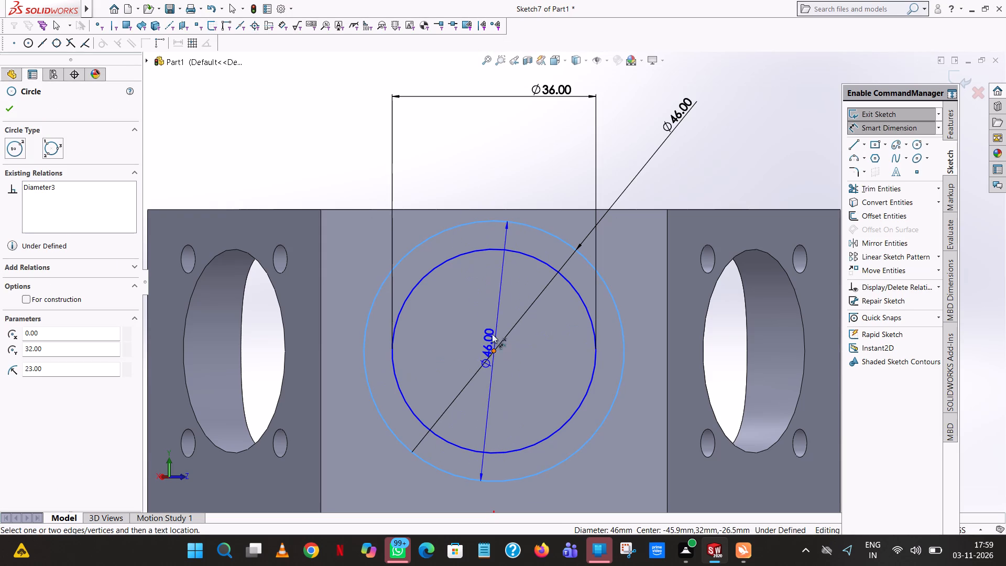
left_click(516, 211)
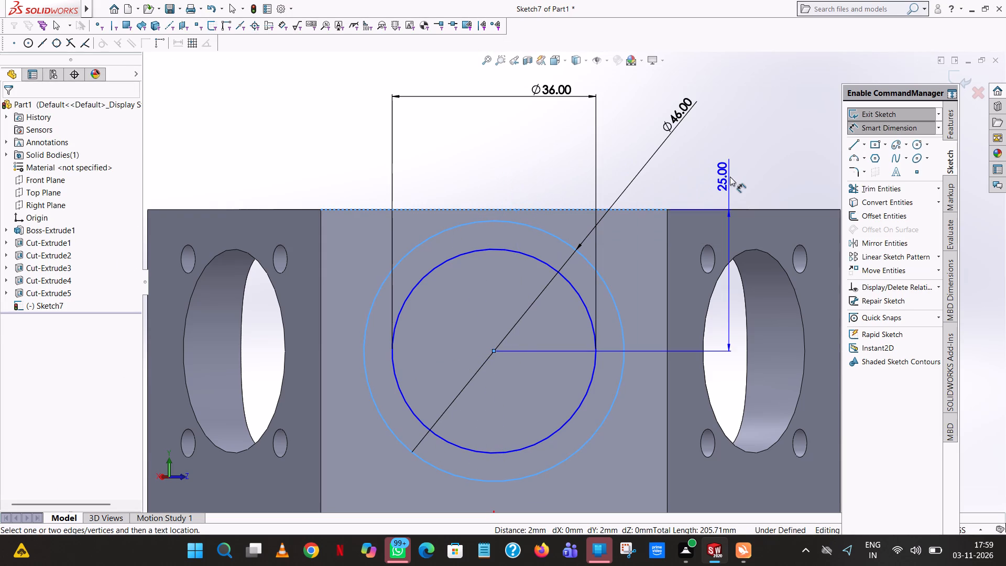
left_click(731, 177)
left_click(684, 165)
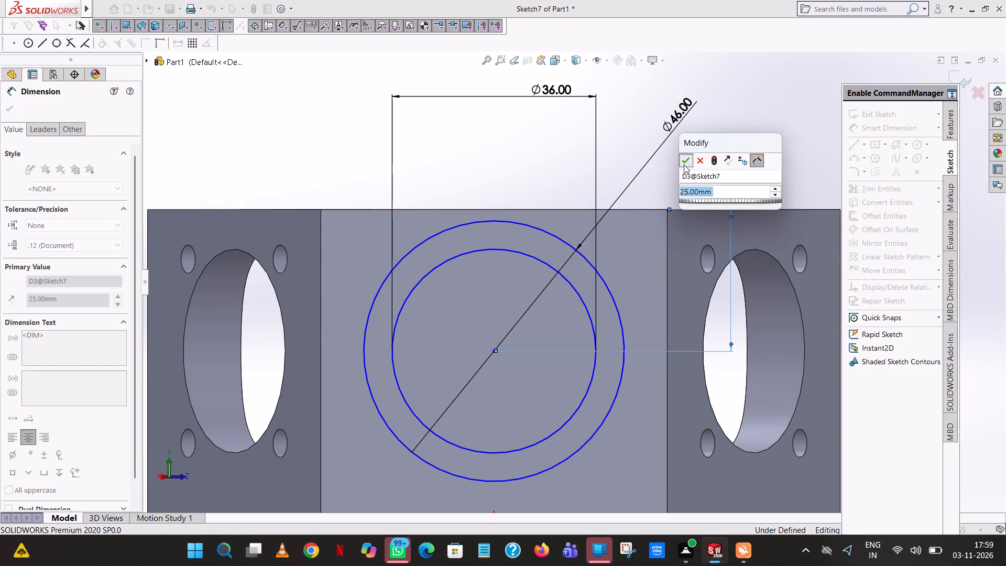
left_click(710, 130)
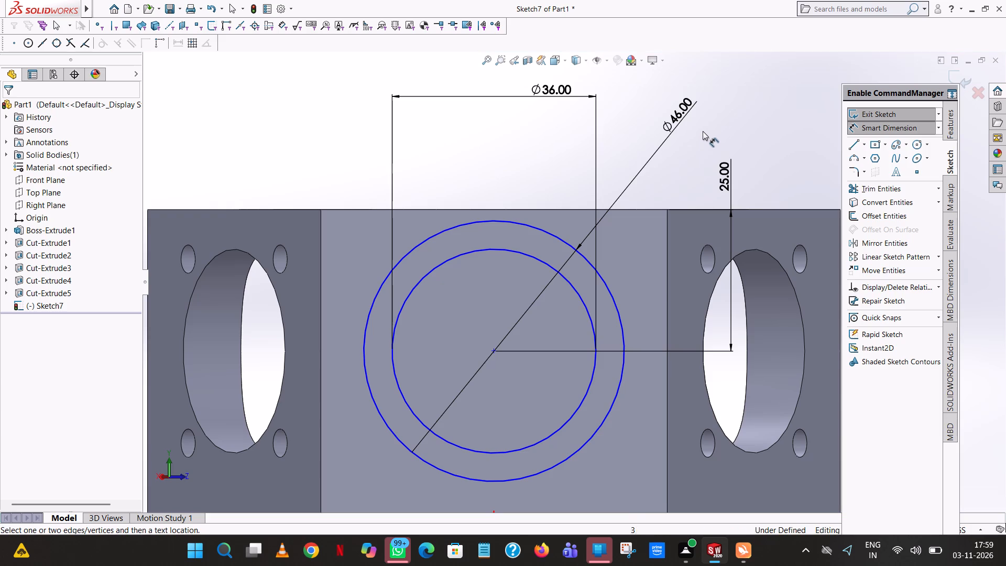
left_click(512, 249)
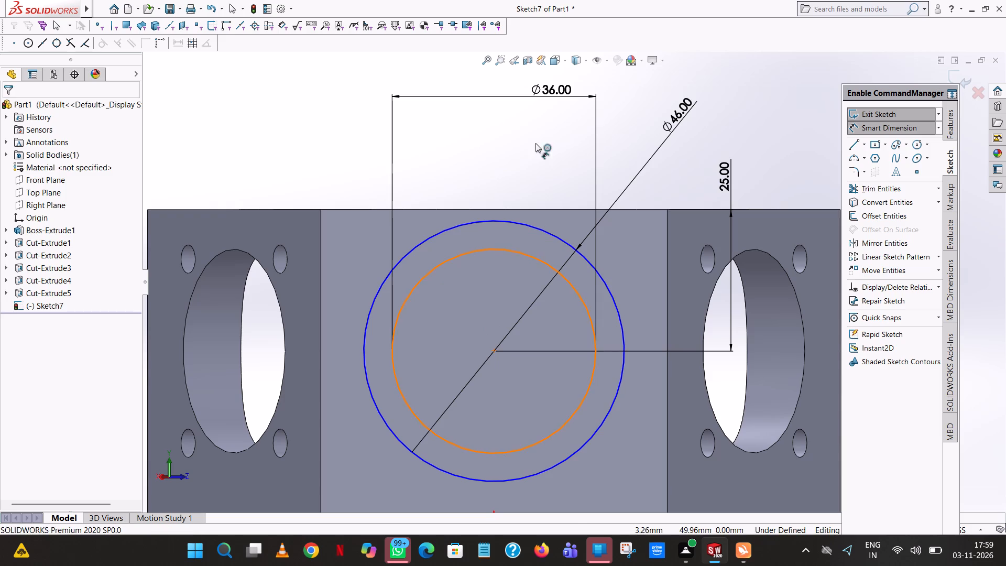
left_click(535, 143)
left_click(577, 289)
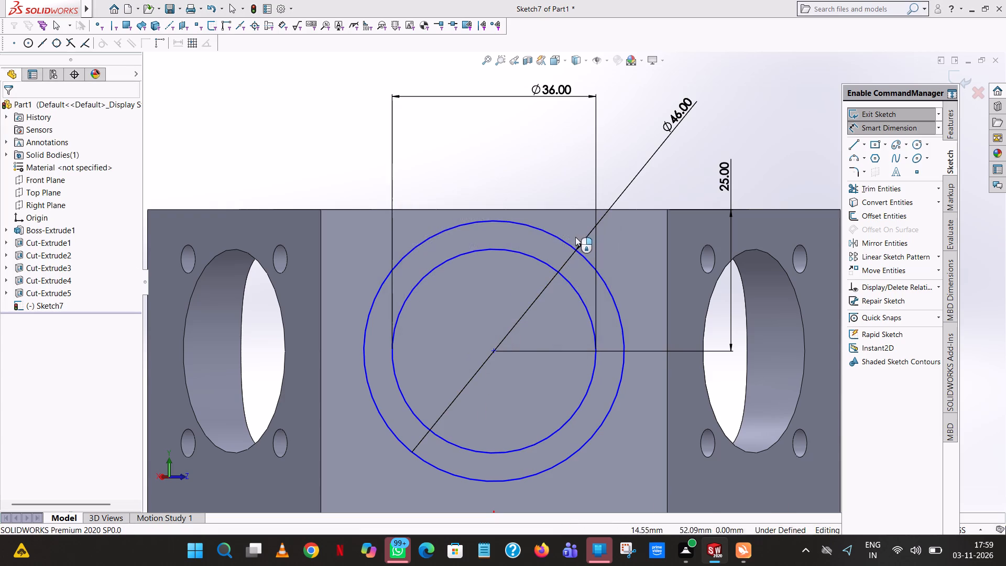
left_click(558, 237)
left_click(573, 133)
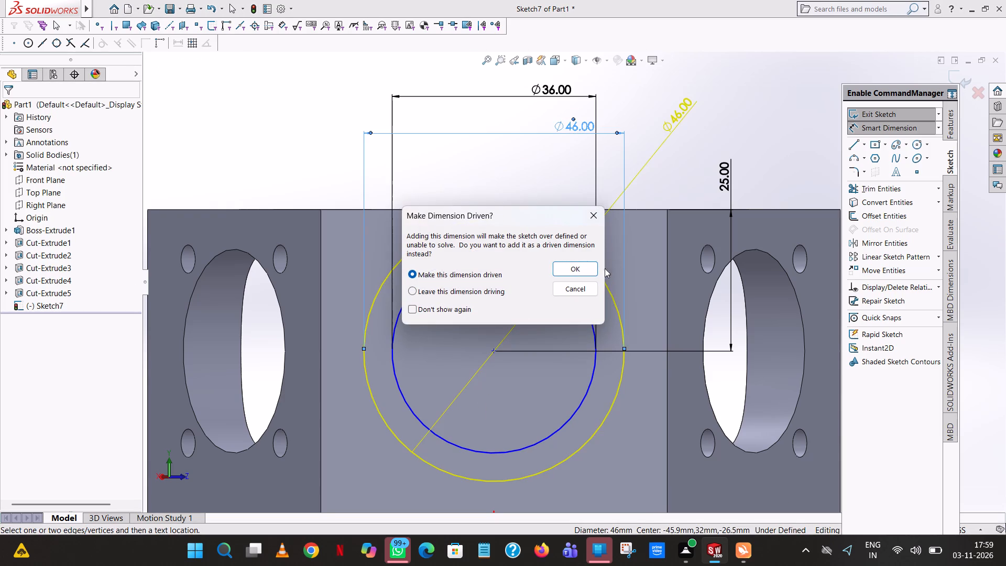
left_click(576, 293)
Dimension the horizontal distance between the circles' common centre and the face's left vertical edge.
left_click(490, 351)
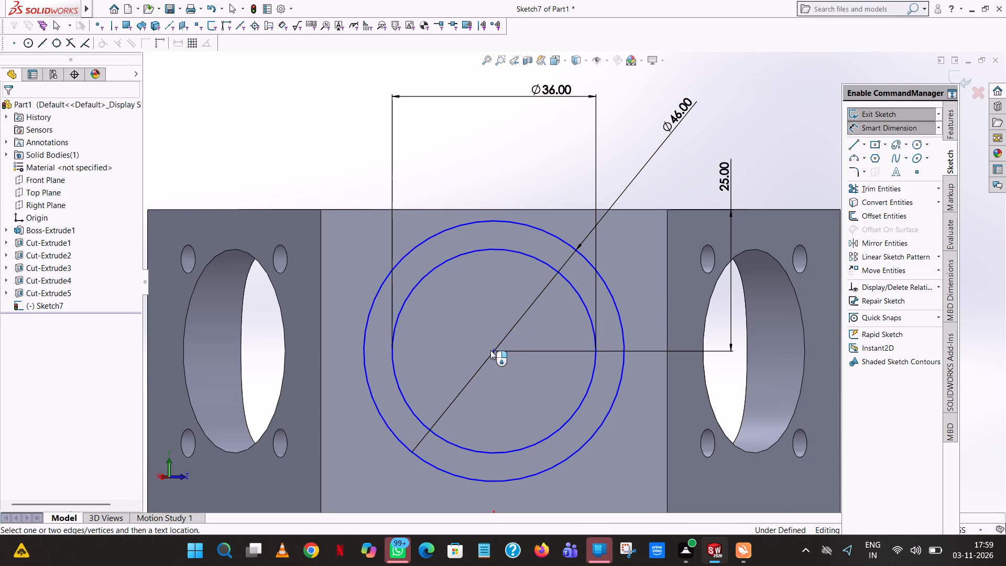
left_click(491, 350)
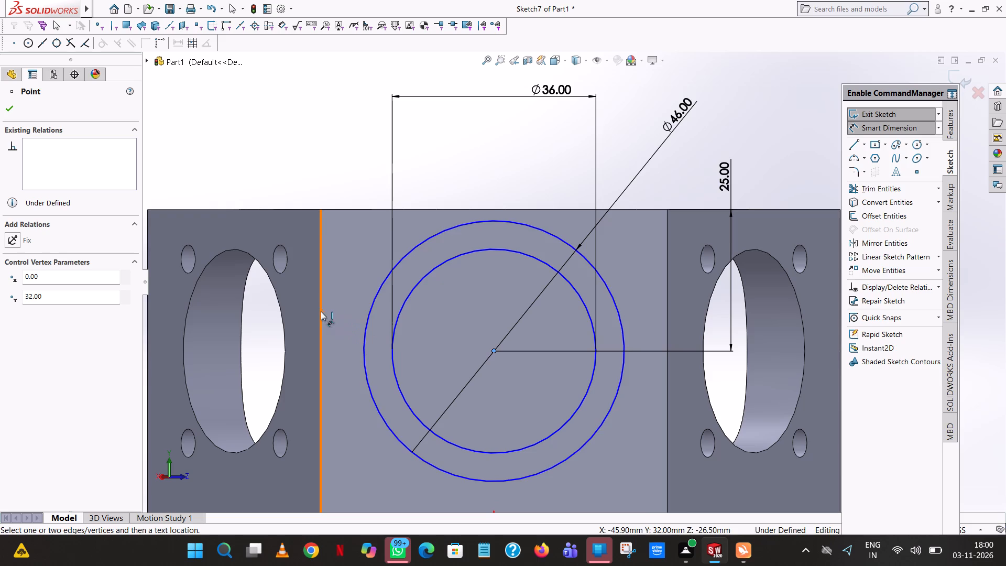
left_click(321, 311)
left_click(316, 173)
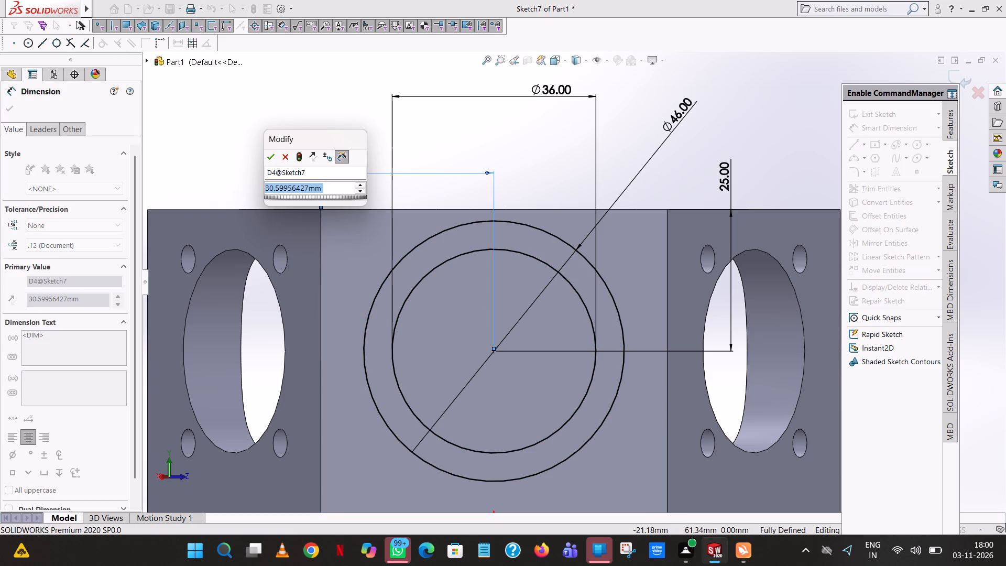
left_click(269, 155)
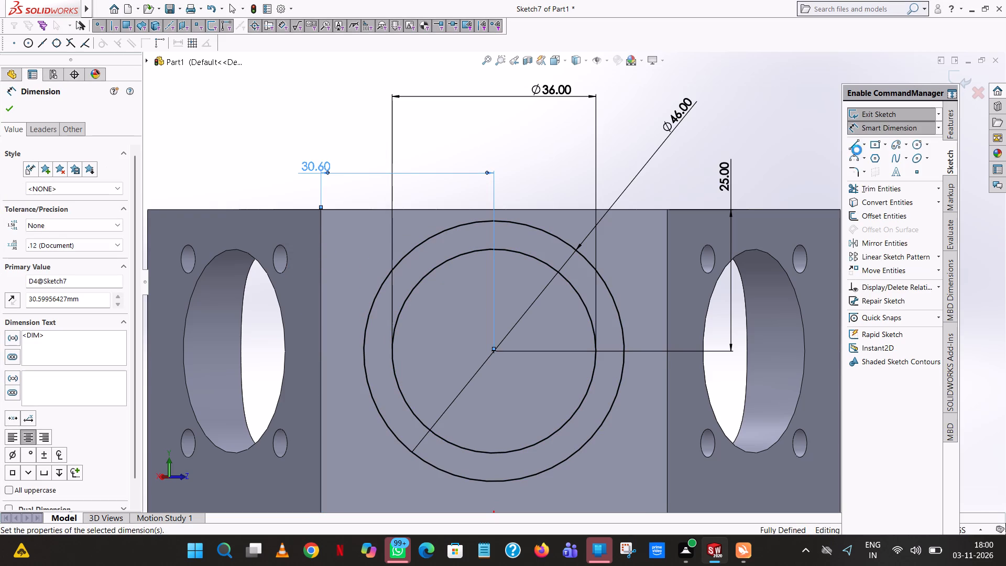
Draw a slanted line about 48 mm long from the circles' common centre up past the outer circle.
left_click(855, 148)
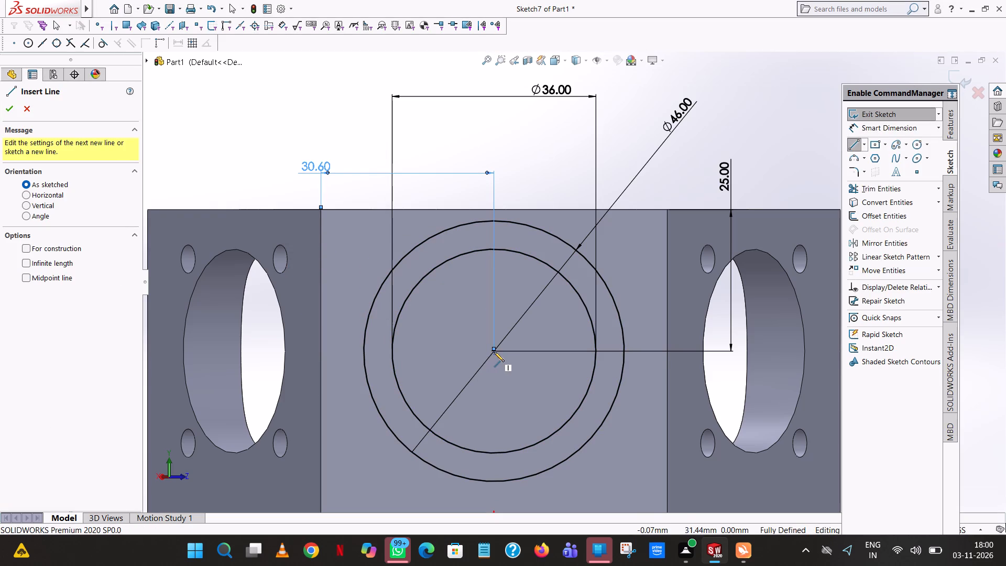
left_click(495, 350)
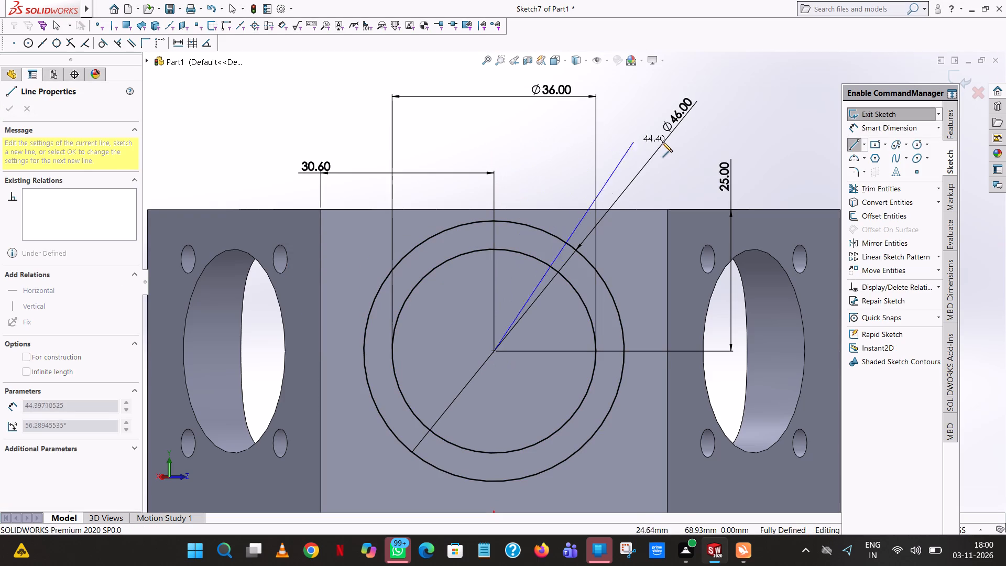
left_click(670, 141)
right_click(670, 141)
left_click(703, 147)
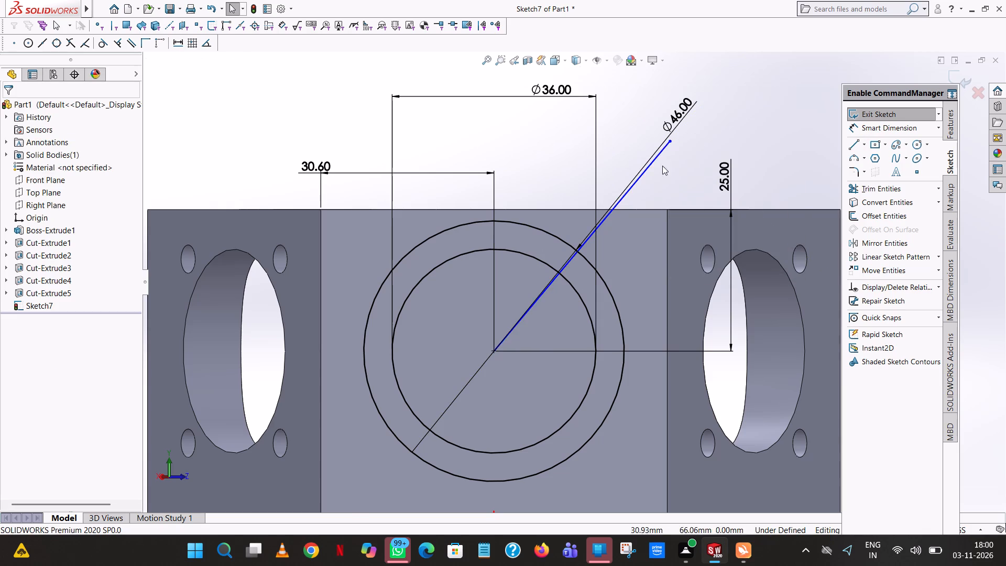
Set the slanted line's angle to 45°.
left_click(640, 175)
double_click(62, 374)
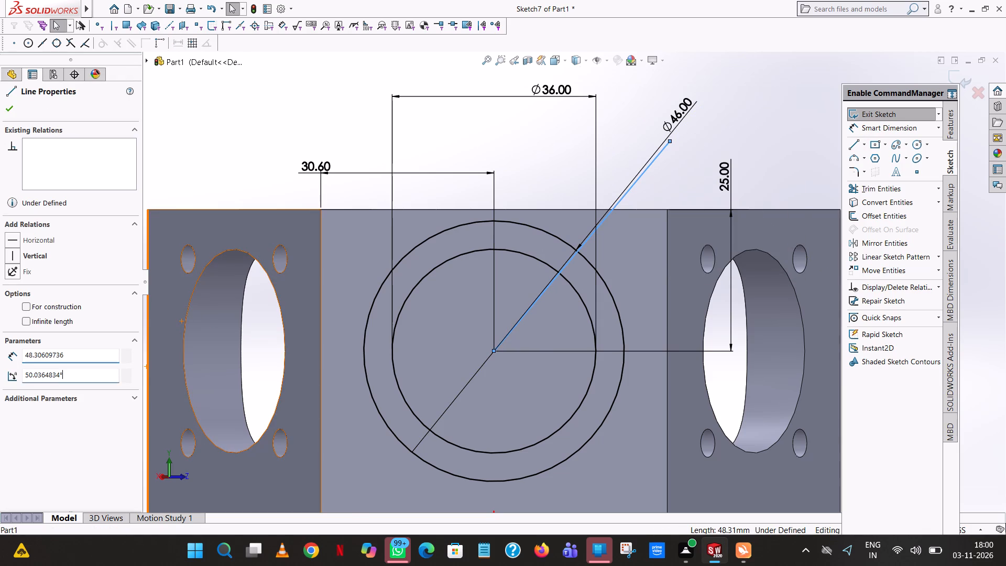
double_click(63, 374)
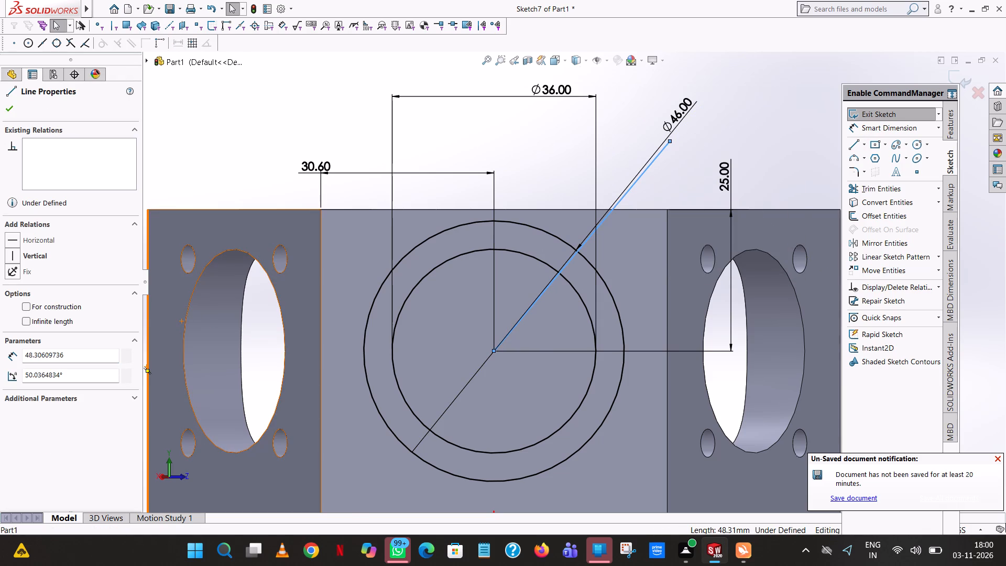
double_click(58, 372)
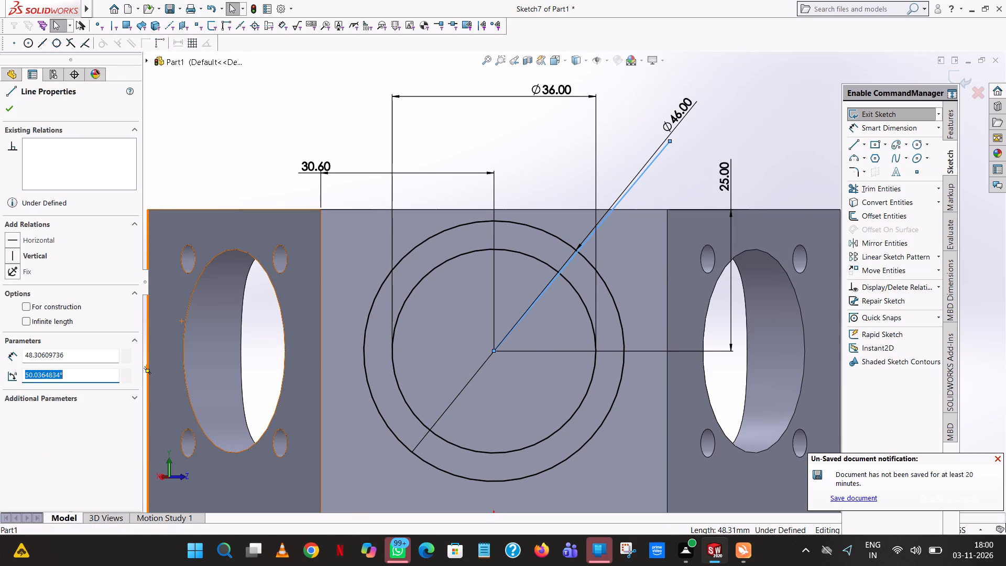
type("45")
key("Return")
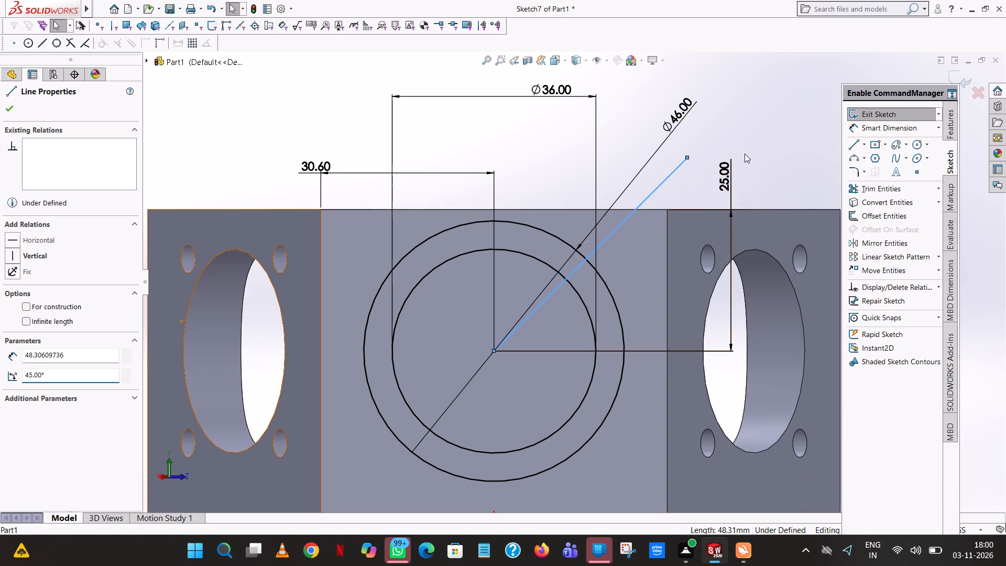
left_click(745, 123)
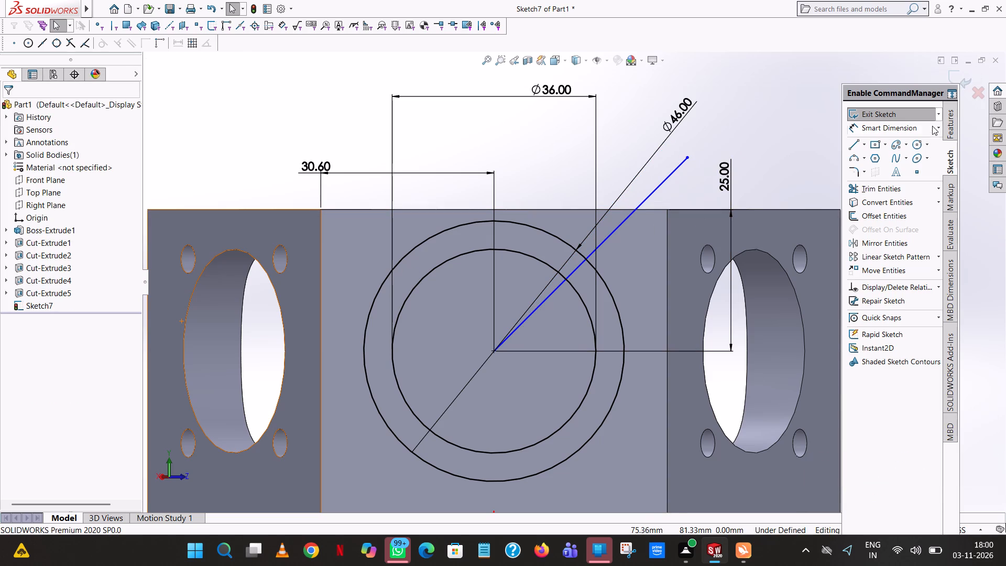
Sketch a circle of radius 2.5 mm centred where the 45° line crosses the outer circle.
left_click(921, 141)
scroll(582, 249, "down", 7)
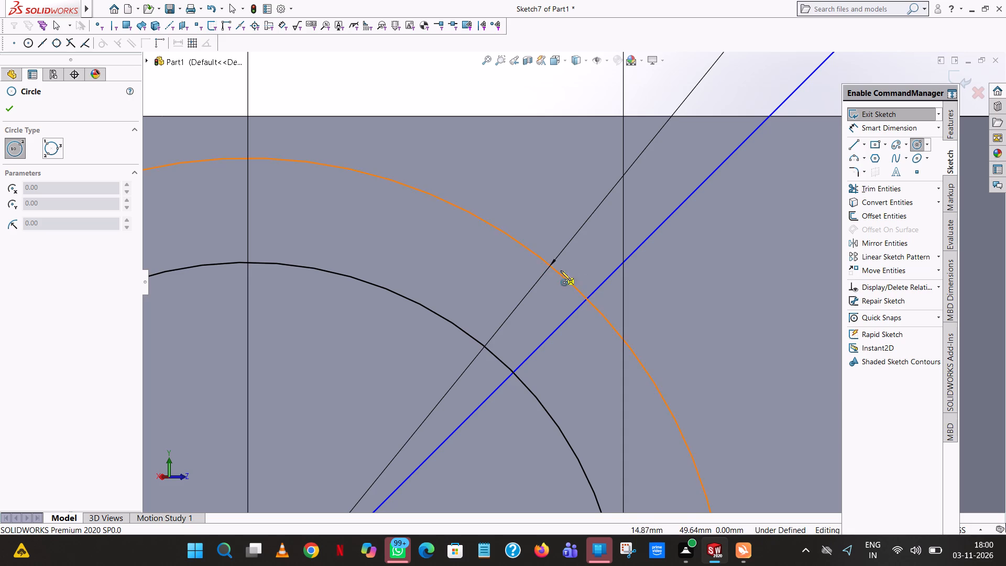
scroll(588, 307, "down", 10)
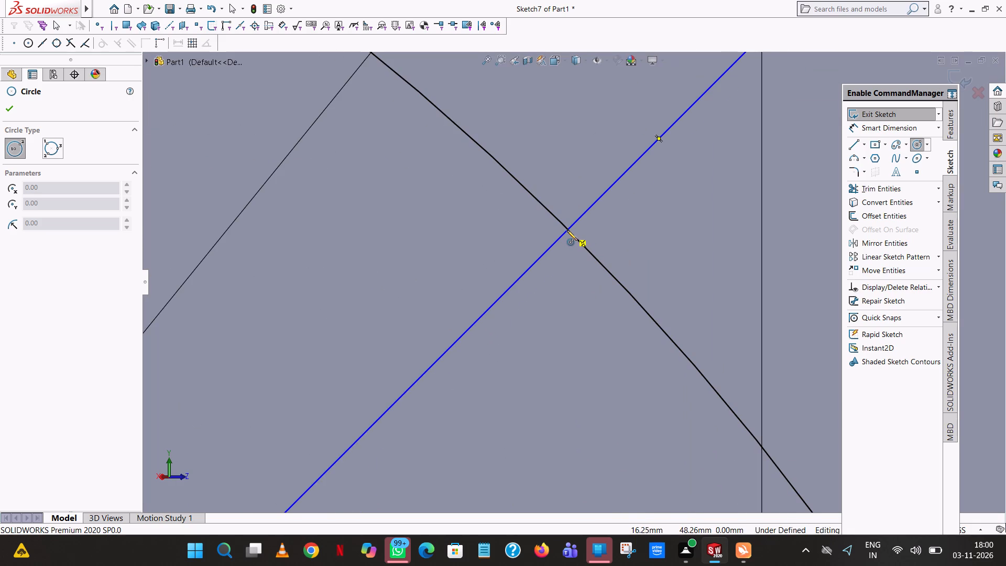
left_click(568, 230)
left_click(609, 202)
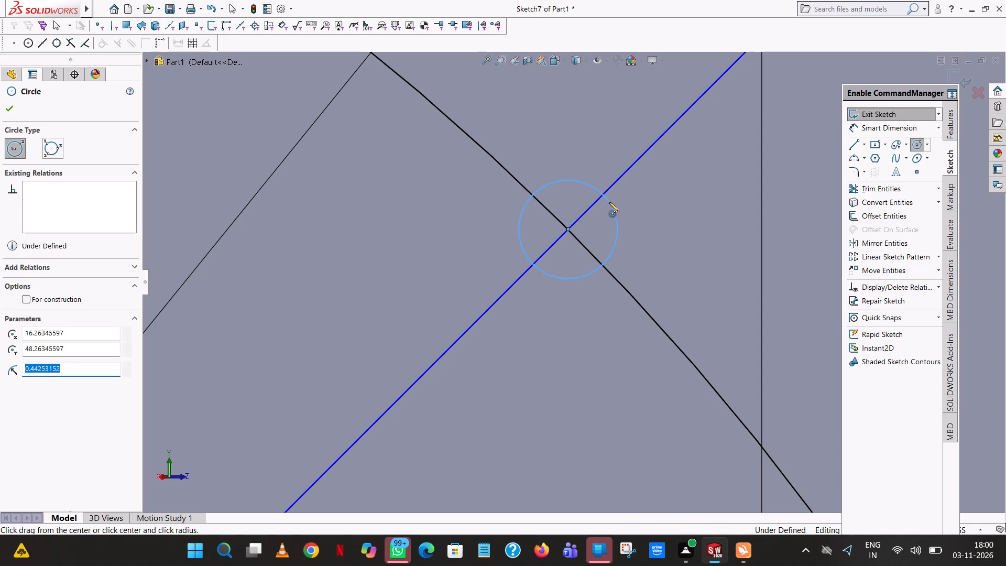
type("2.5")
key("Return")
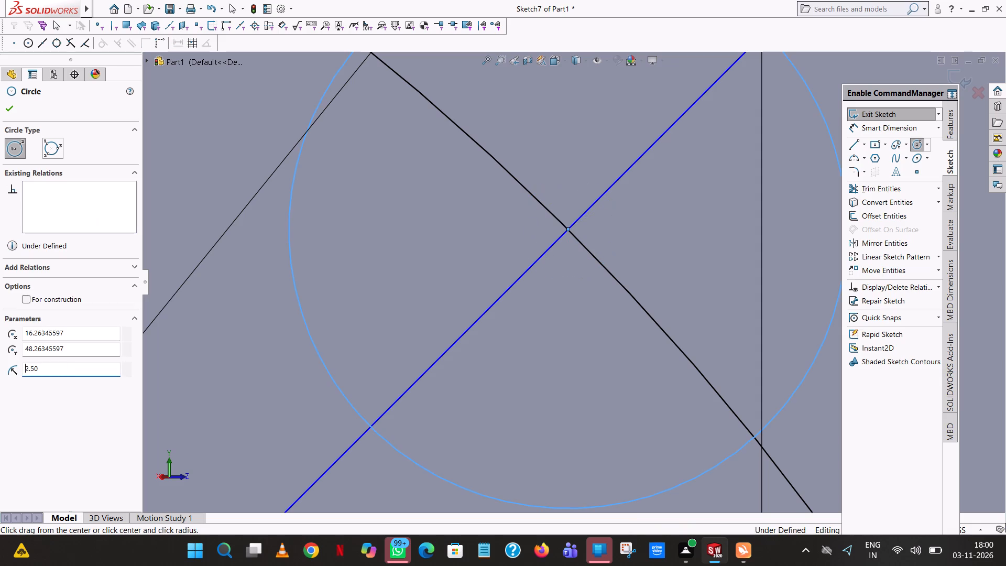
scroll(619, 156, "down", 1)
scroll(619, 156, "up", 12)
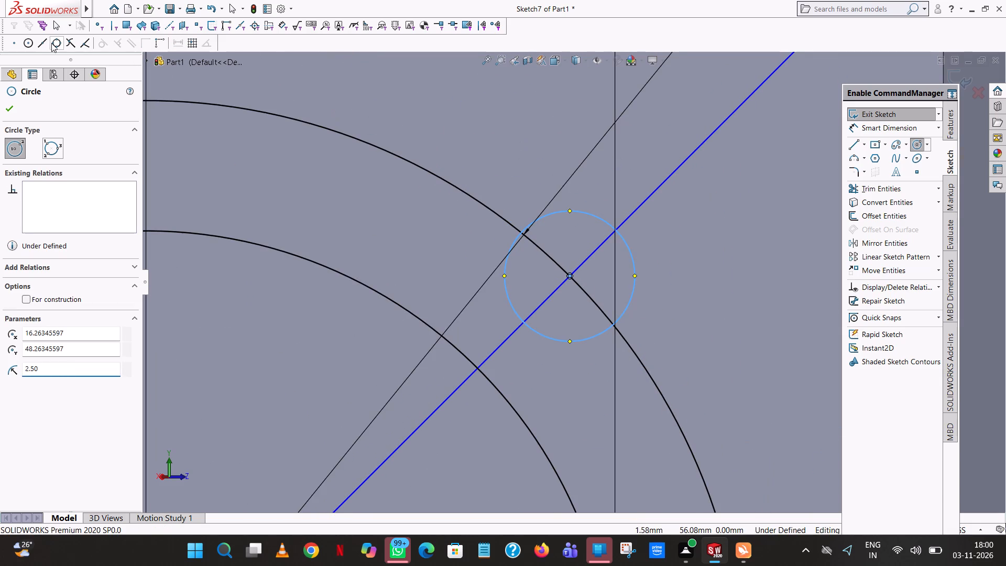
left_click(3, 104)
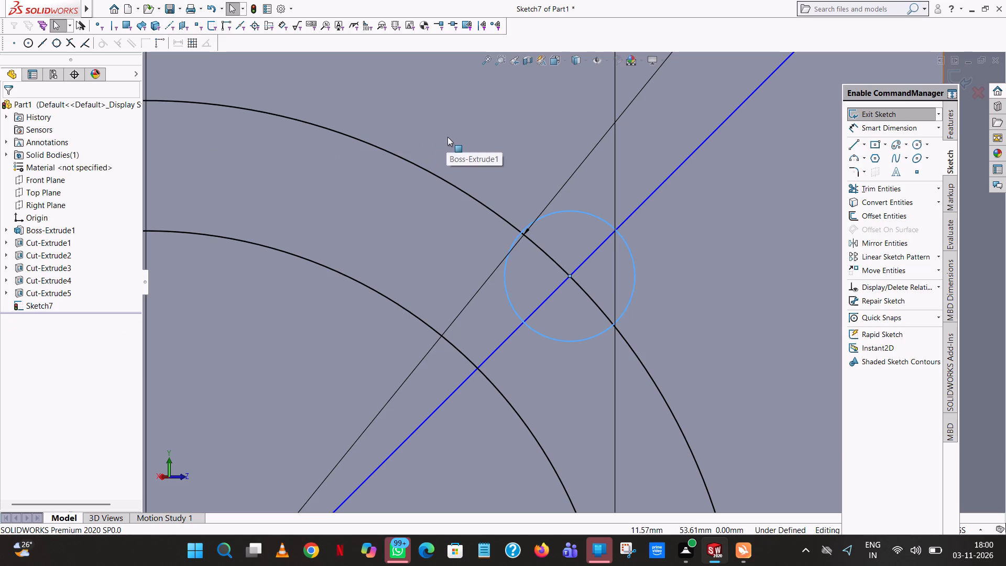
left_click(447, 137)
scroll(460, 128, "up", 9)
left_click(513, 127)
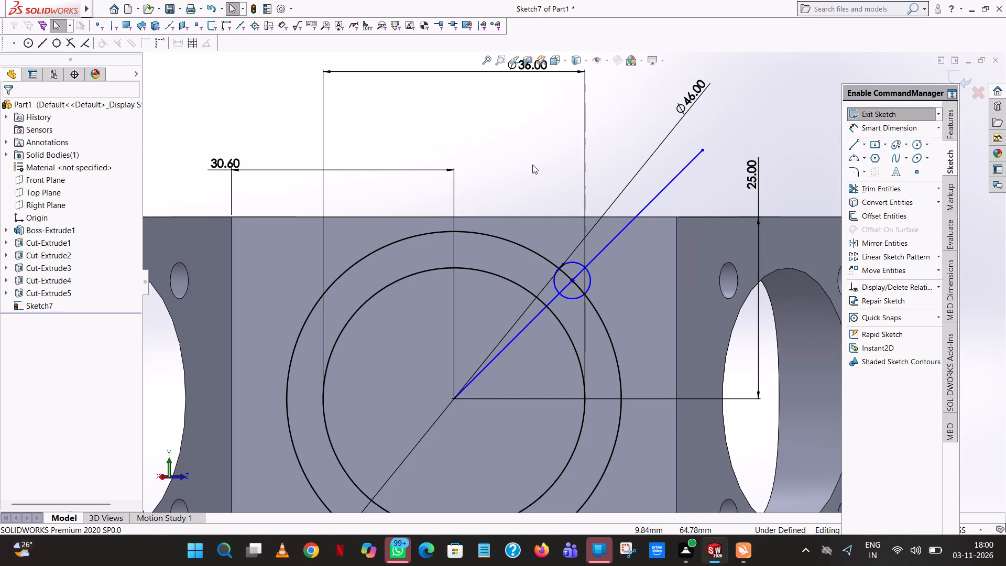
Trim away every segment of the 45° line, keeping the three circles.
left_click(915, 189)
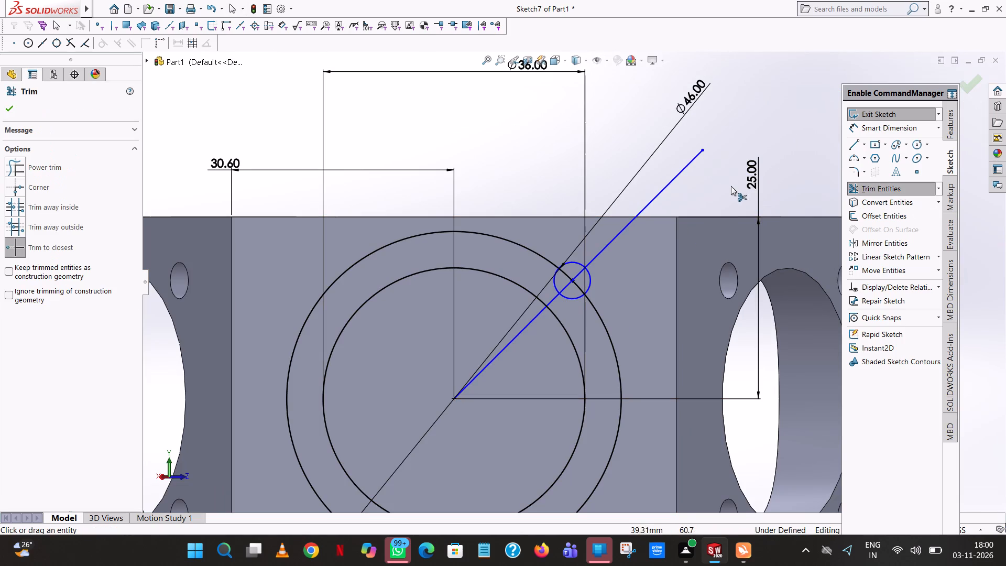
left_click(681, 172)
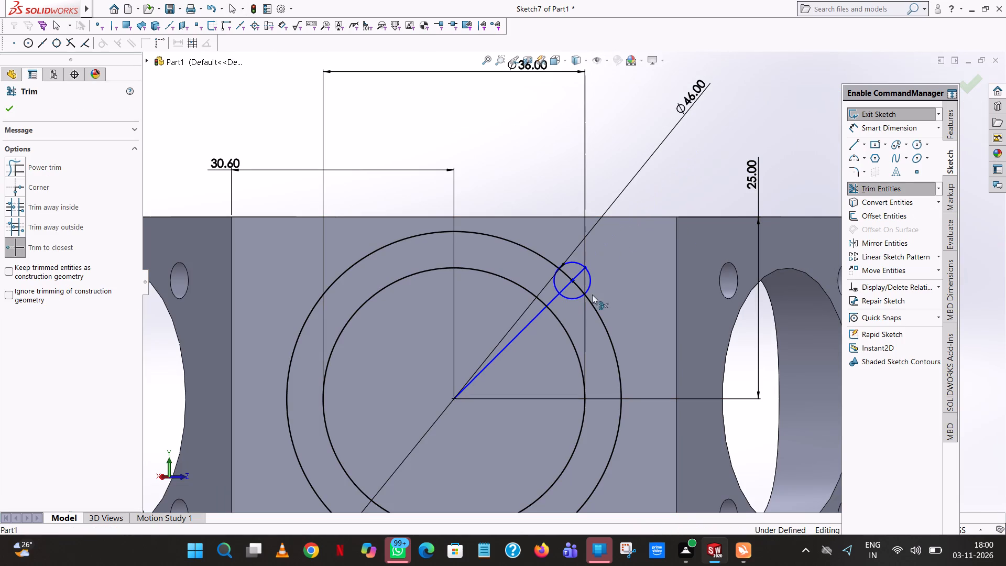
left_click(579, 271)
left_click(565, 285)
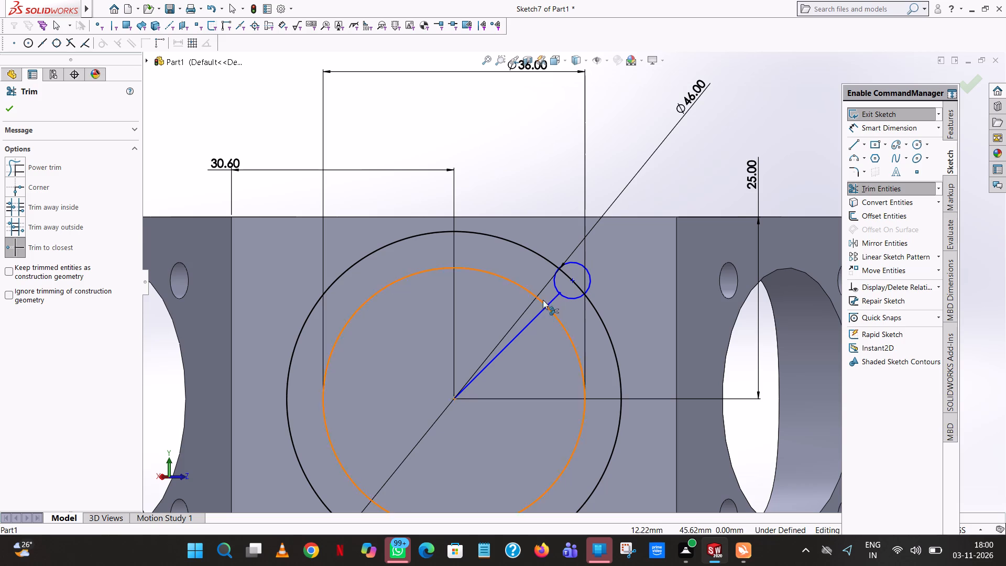
left_click(551, 300)
left_click(531, 318)
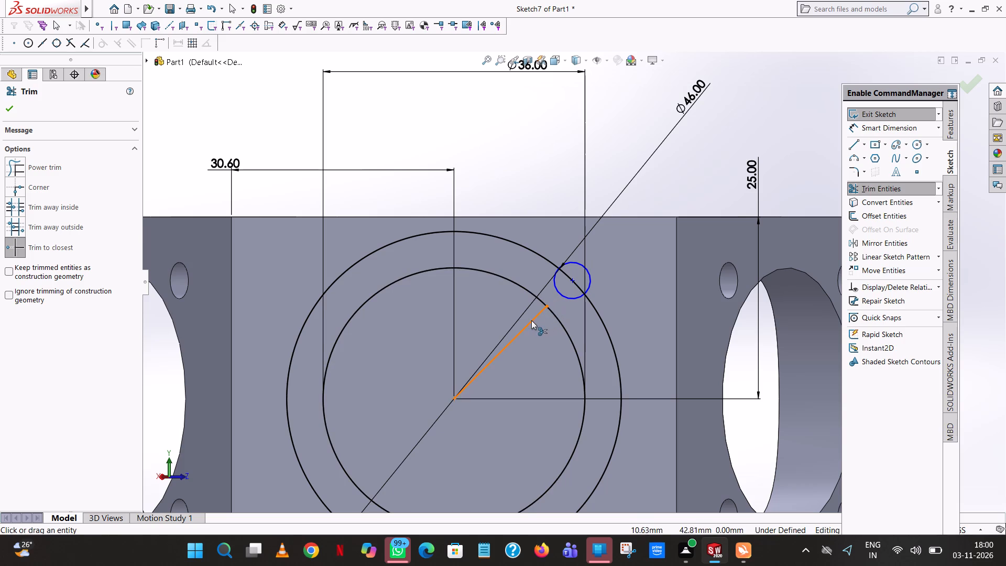
left_click(531, 320)
left_click(8, 110)
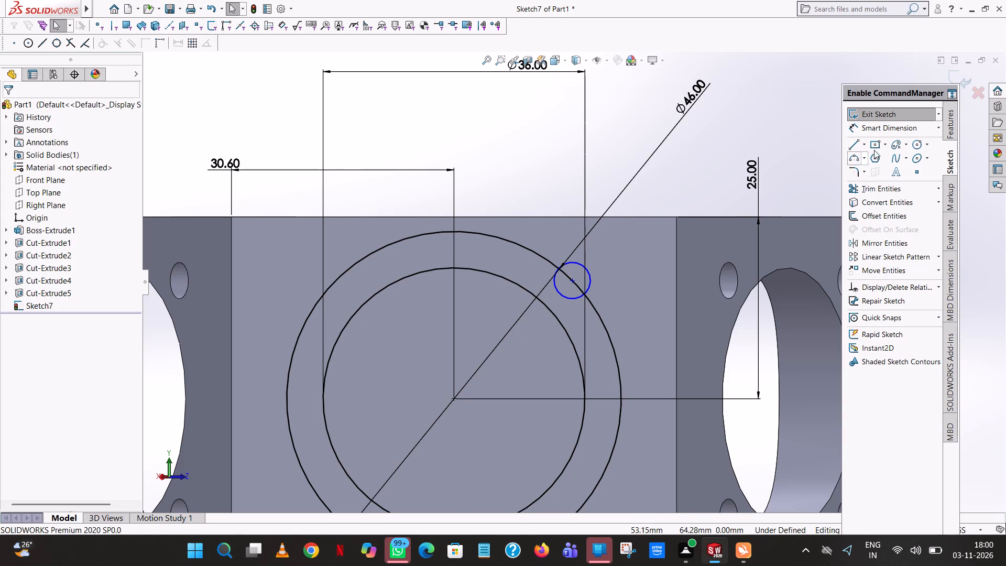
Circular-pattern the small circle about the large circles' common centre with 4 equally spaced instances over 360°.
left_click(937, 260)
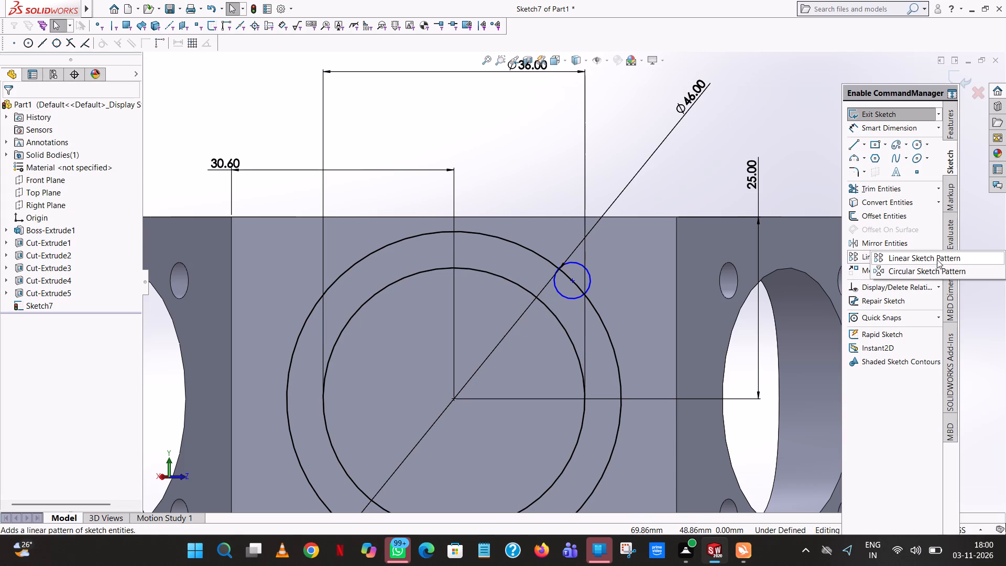
left_click(922, 268)
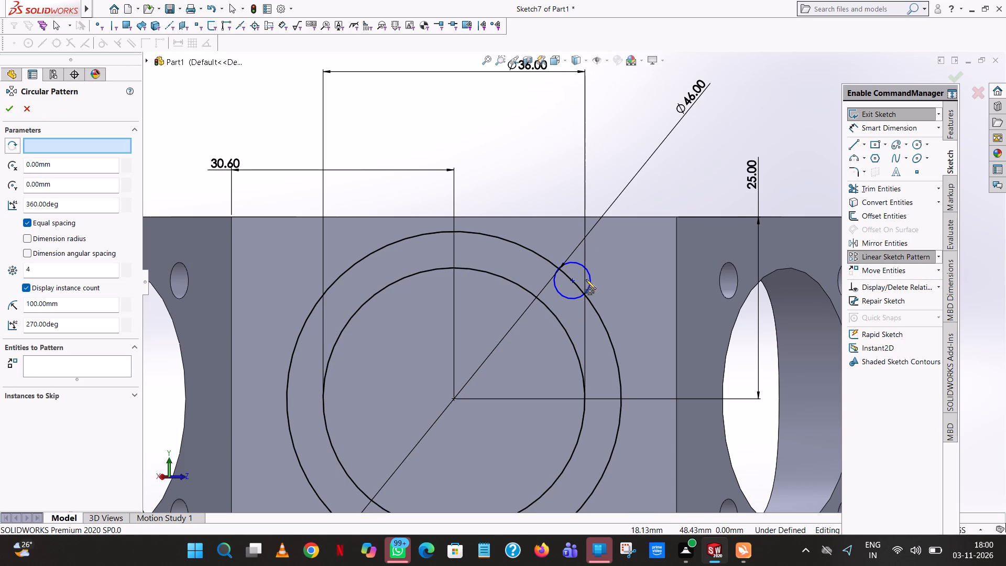
left_click(589, 279)
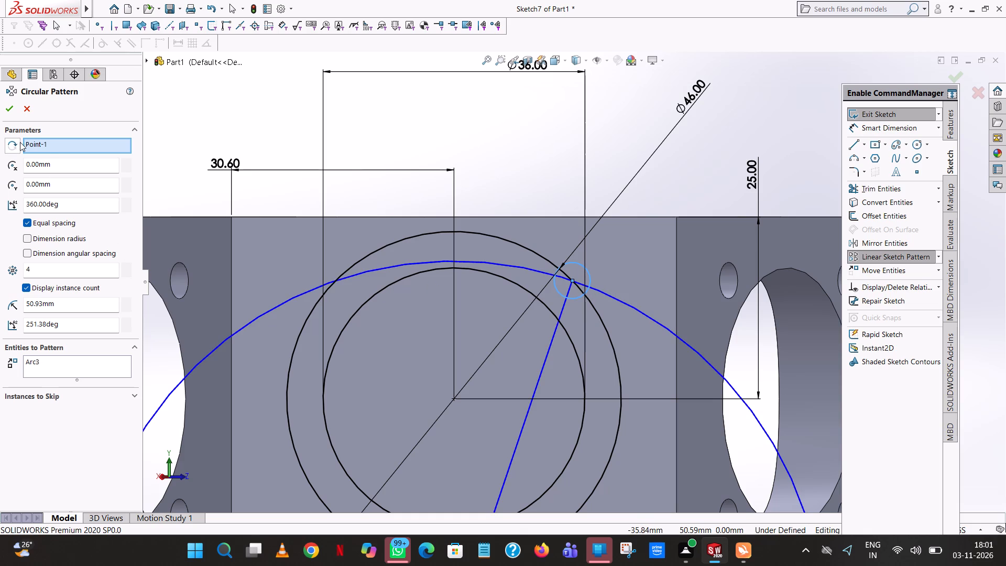
left_click(48, 146)
right_click(48, 146)
left_click(77, 168)
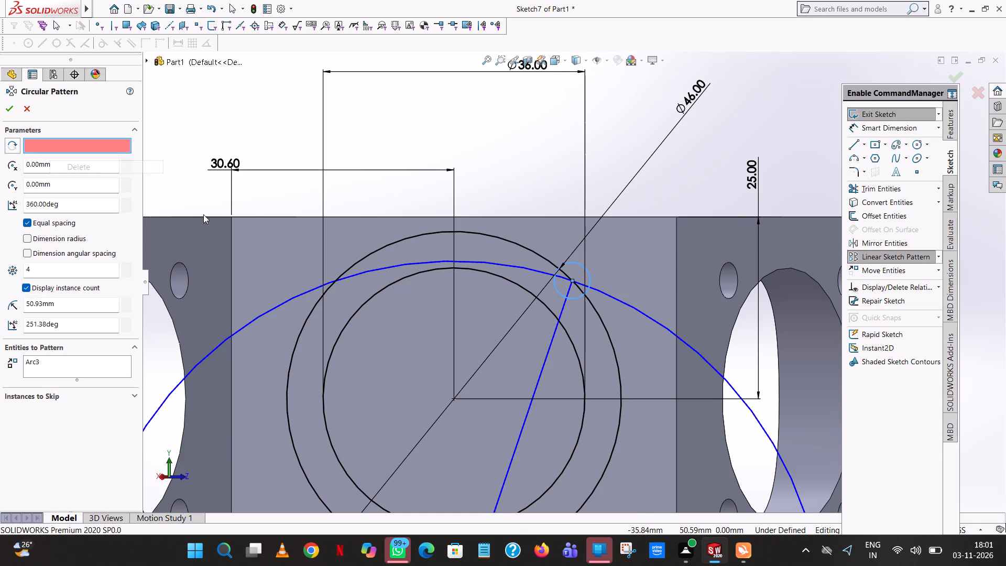
left_click(455, 399)
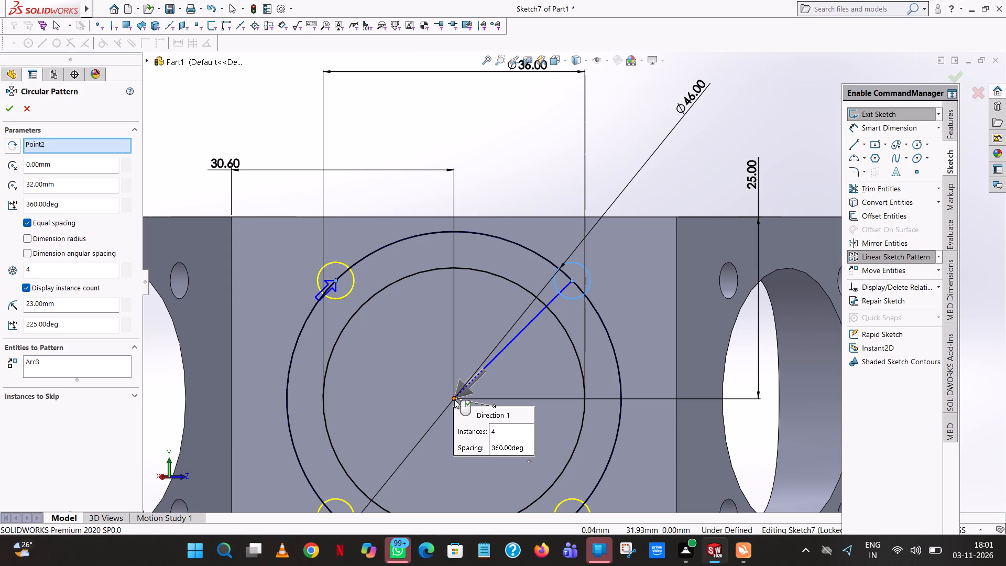
scroll(472, 311, "up", 4)
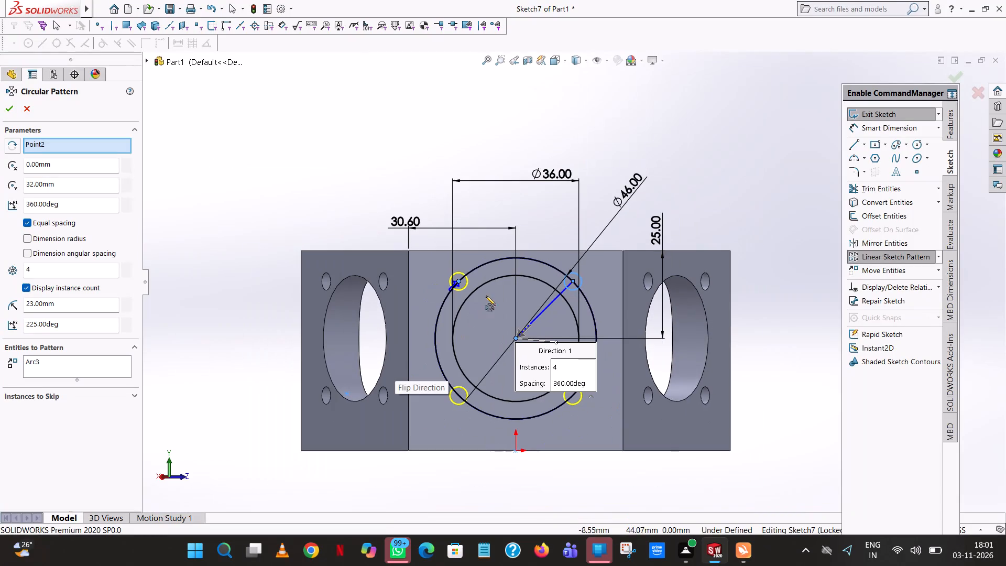
left_click(13, 110)
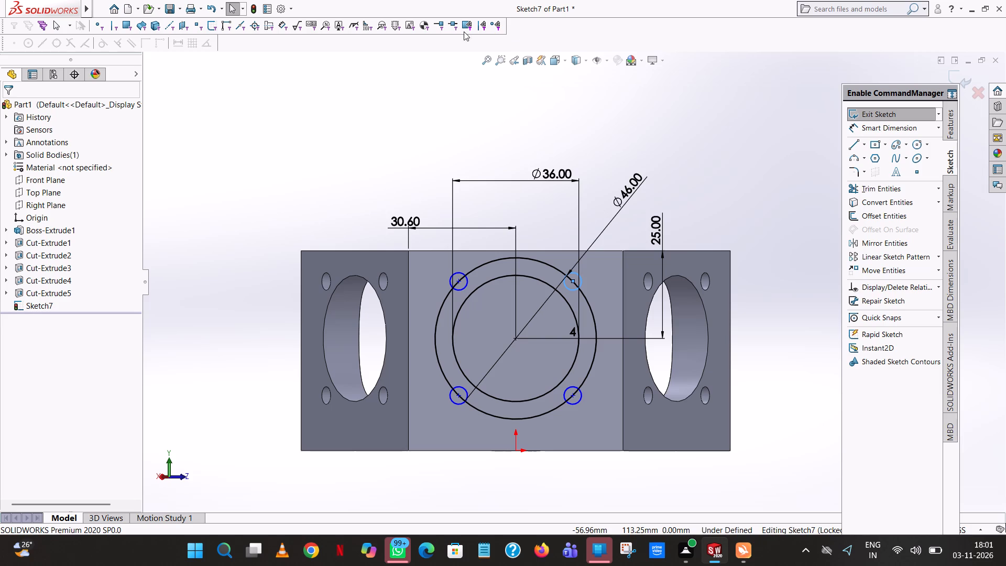
left_click(309, 145)
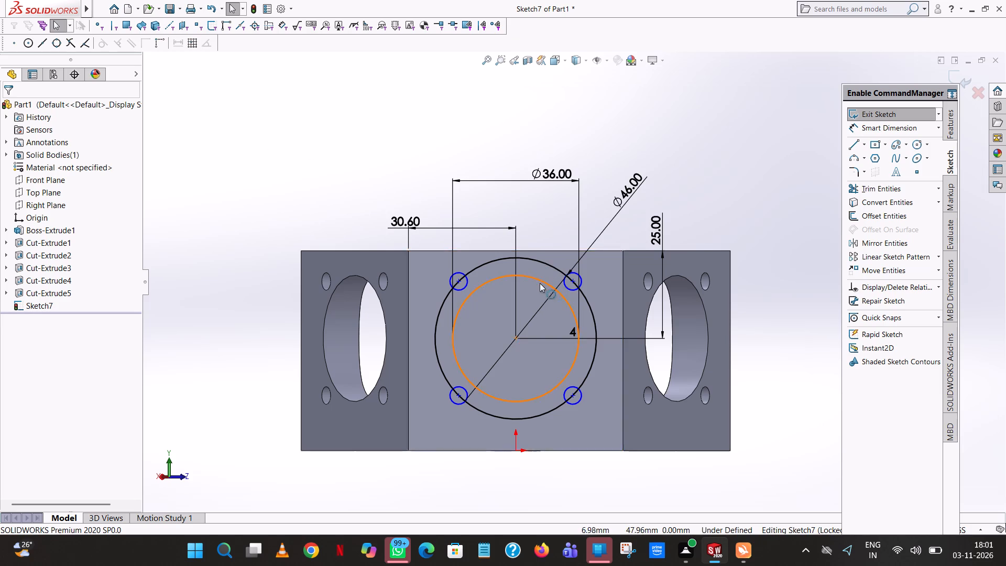
Convert the 46 mm outer circle to construction geometry.
middle_click_drag(534, 286, 520, 292)
scroll(520, 292, "up", 1)
left_click(518, 273)
right_click(518, 273)
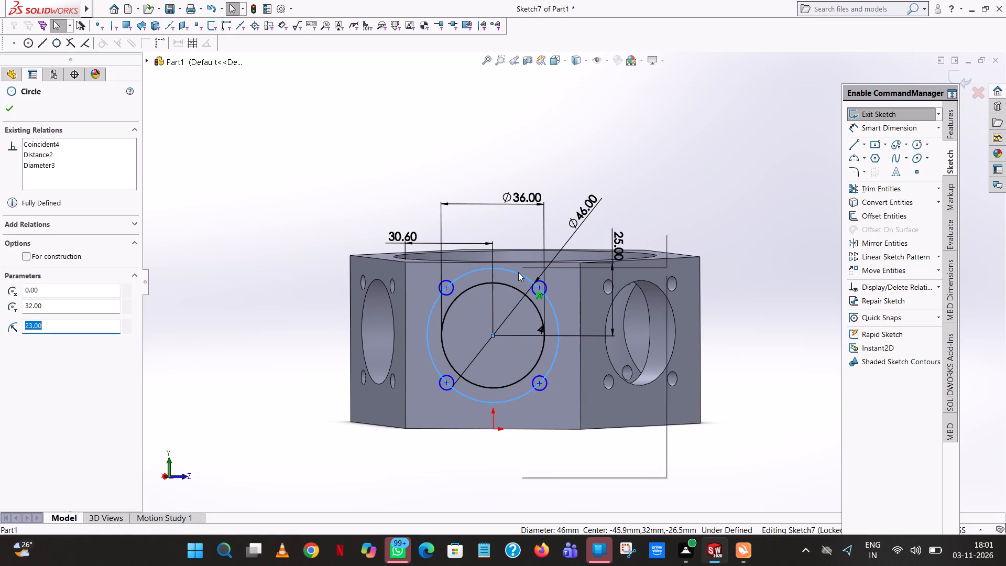
left_click(541, 257)
Dimension the diameter of the upper-right small circle.
scroll(497, 318, "down", 3)
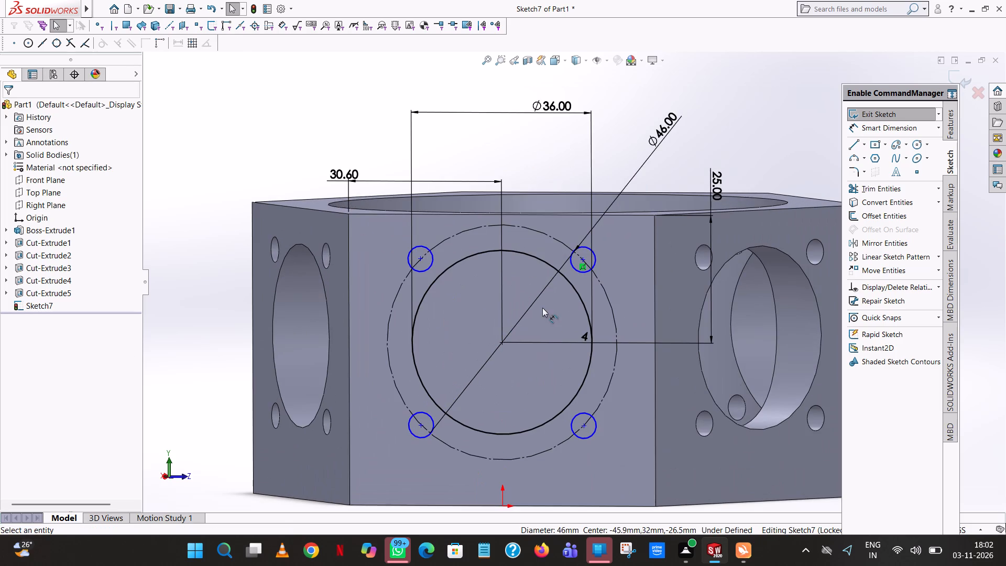
middle_click_drag(546, 310, 555, 312)
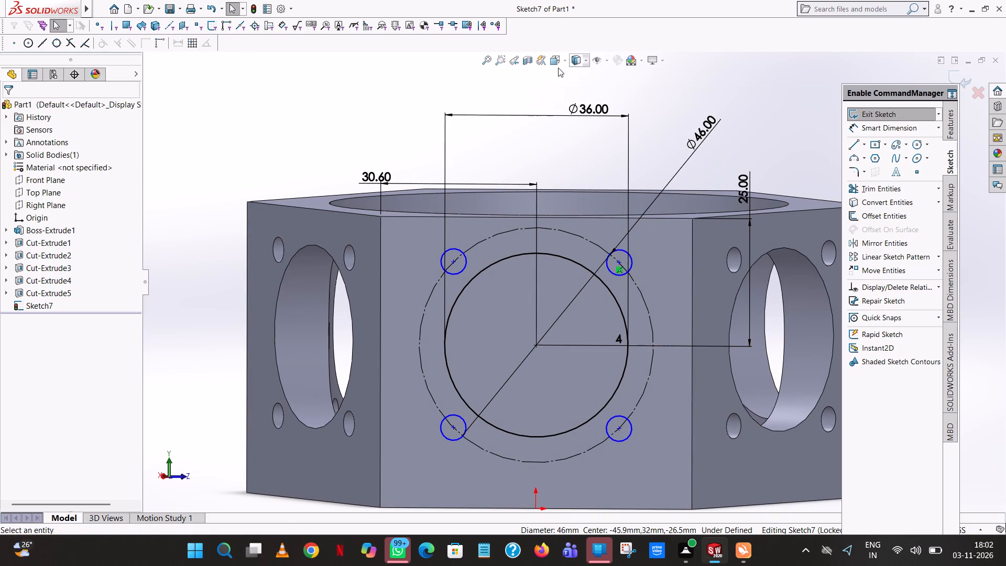
left_click(563, 59)
left_click(618, 124)
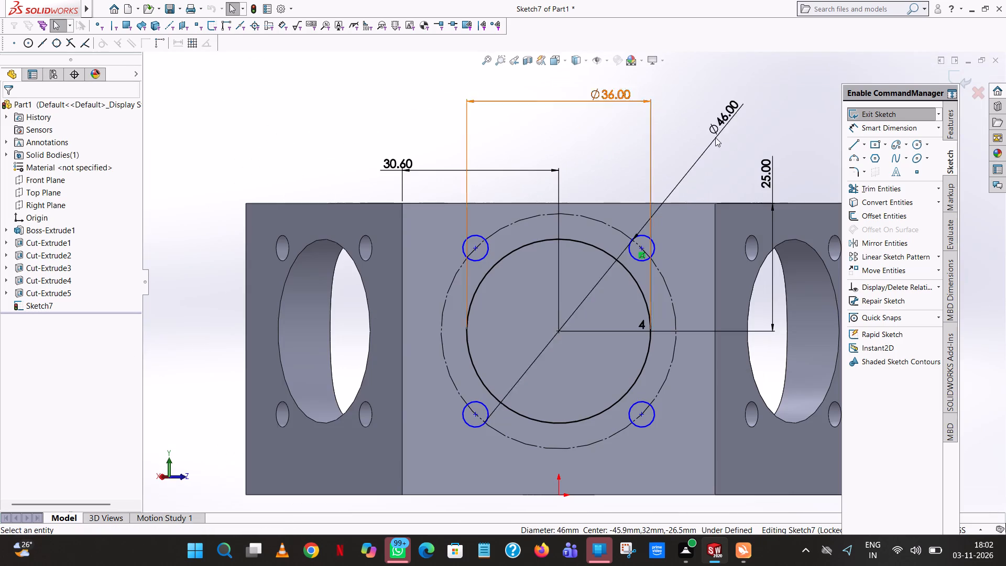
left_click(904, 132)
left_click(651, 240)
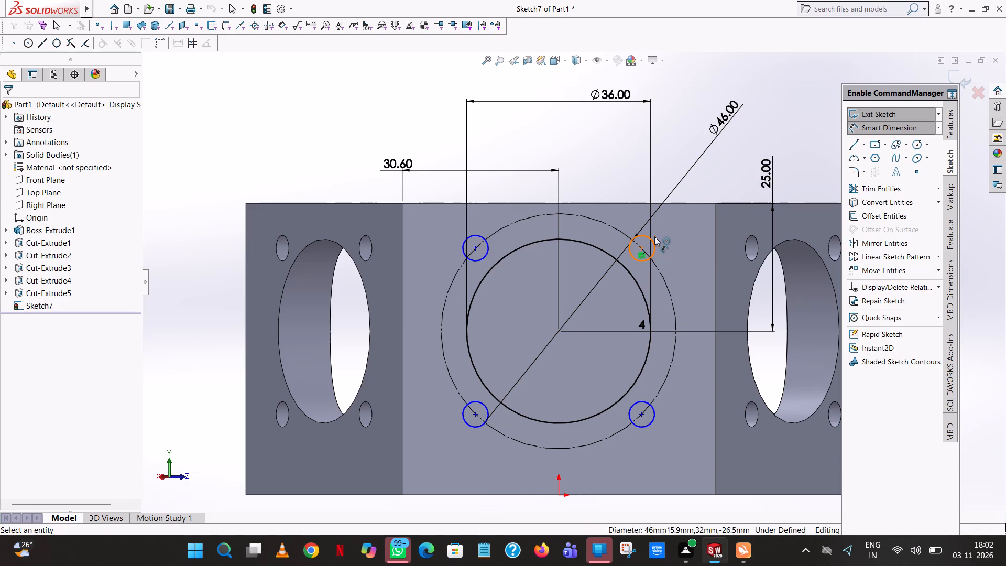
left_click(716, 157)
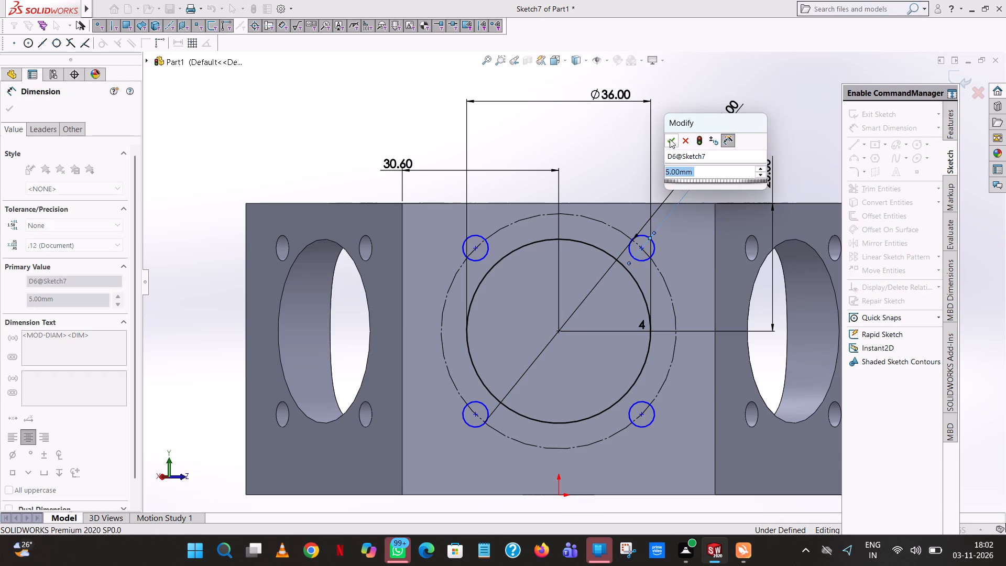
left_click(670, 139)
left_click(685, 121)
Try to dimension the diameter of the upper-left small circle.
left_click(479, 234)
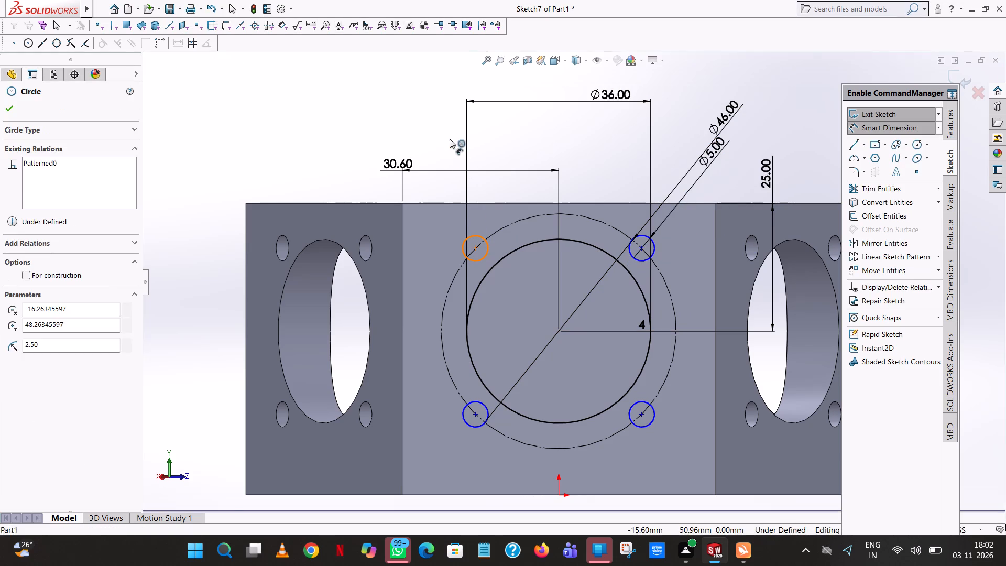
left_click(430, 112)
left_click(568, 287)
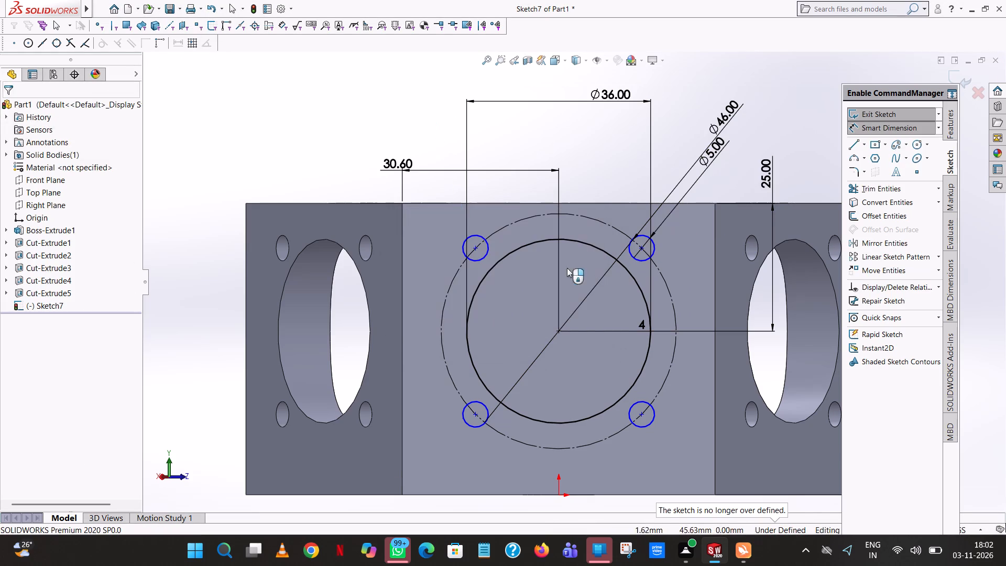
Dimension the horizontal distance from the large circle's centre to the upper-right small circle's centre.
left_click(557, 333)
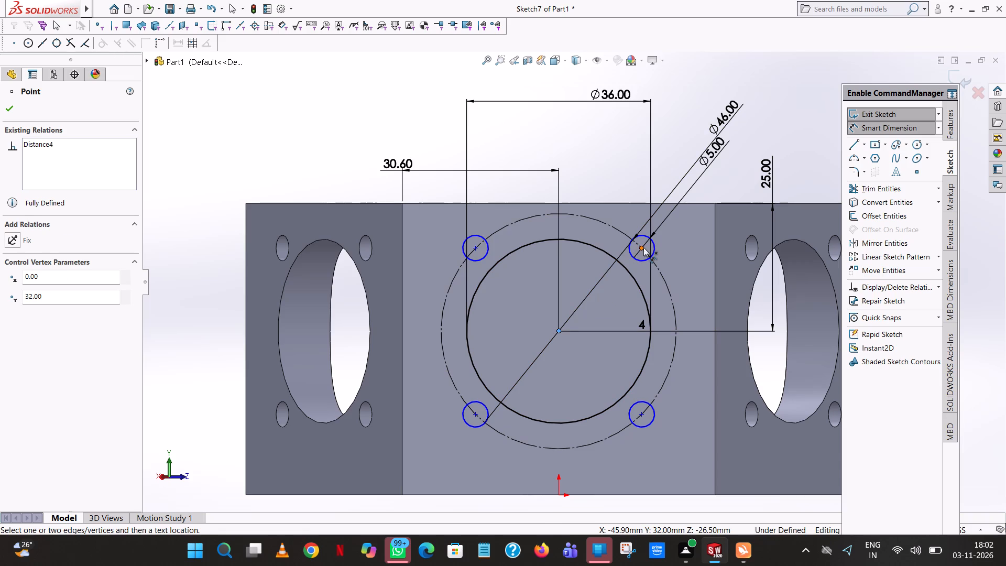
left_click(643, 247)
left_click(603, 154)
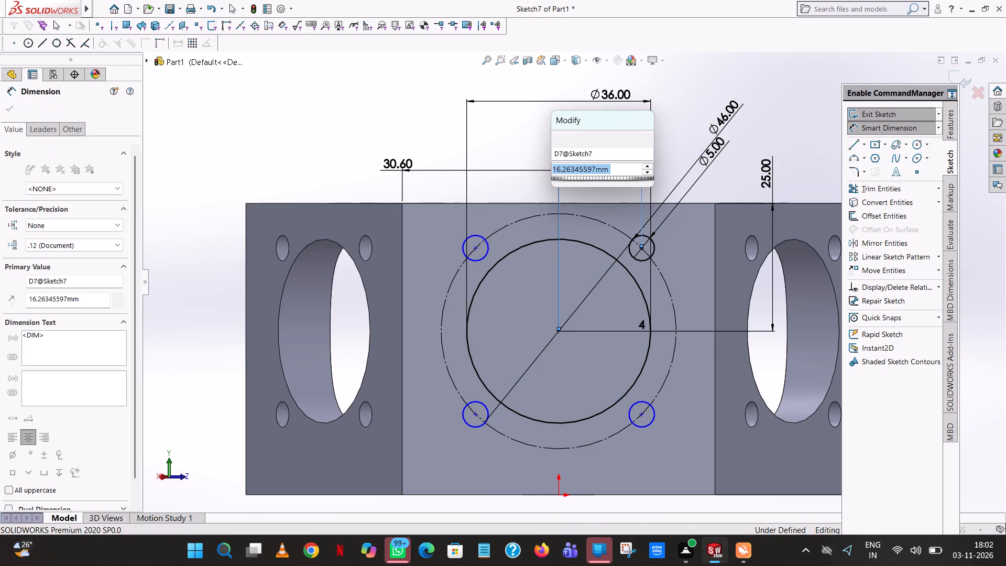
left_click(556, 135)
left_click(554, 135)
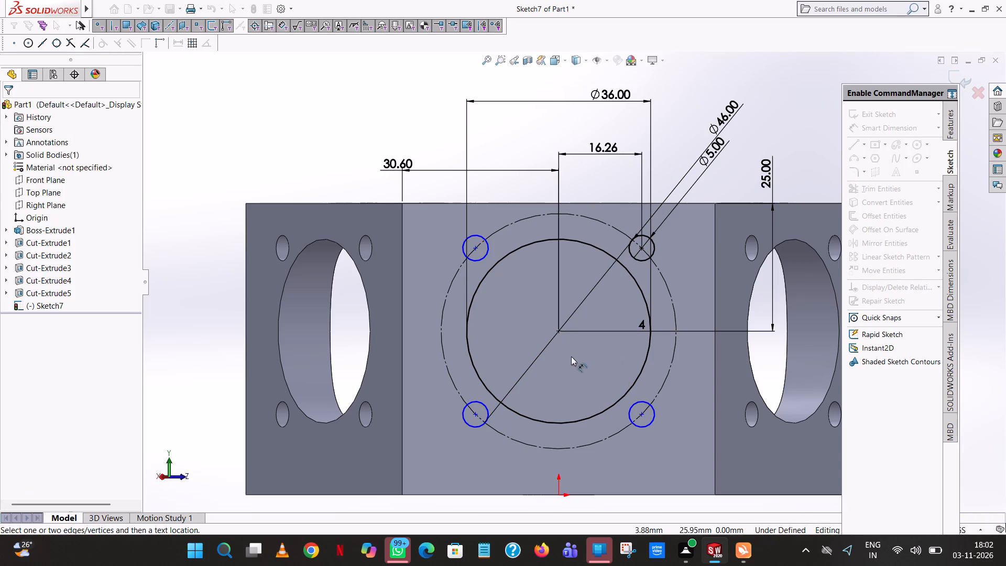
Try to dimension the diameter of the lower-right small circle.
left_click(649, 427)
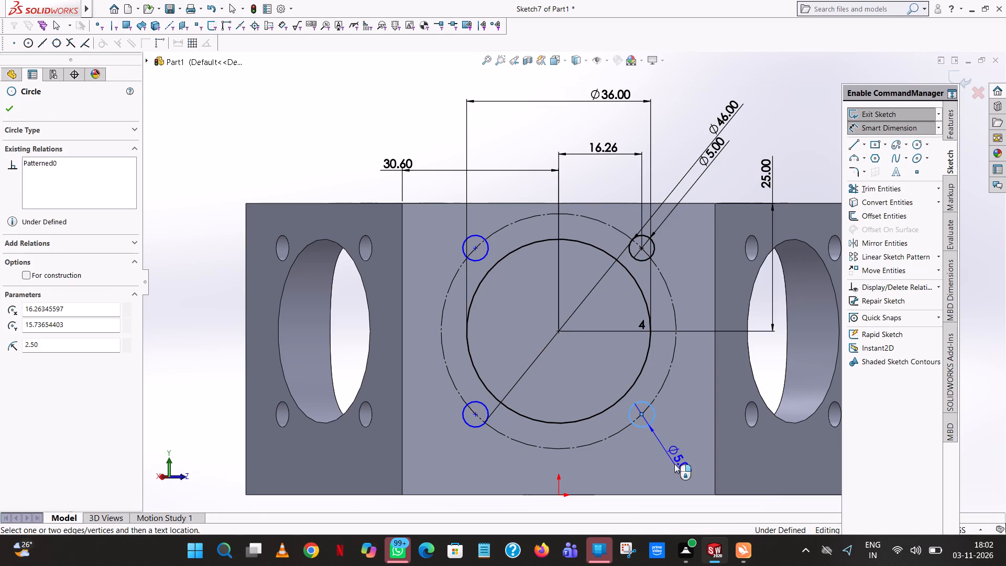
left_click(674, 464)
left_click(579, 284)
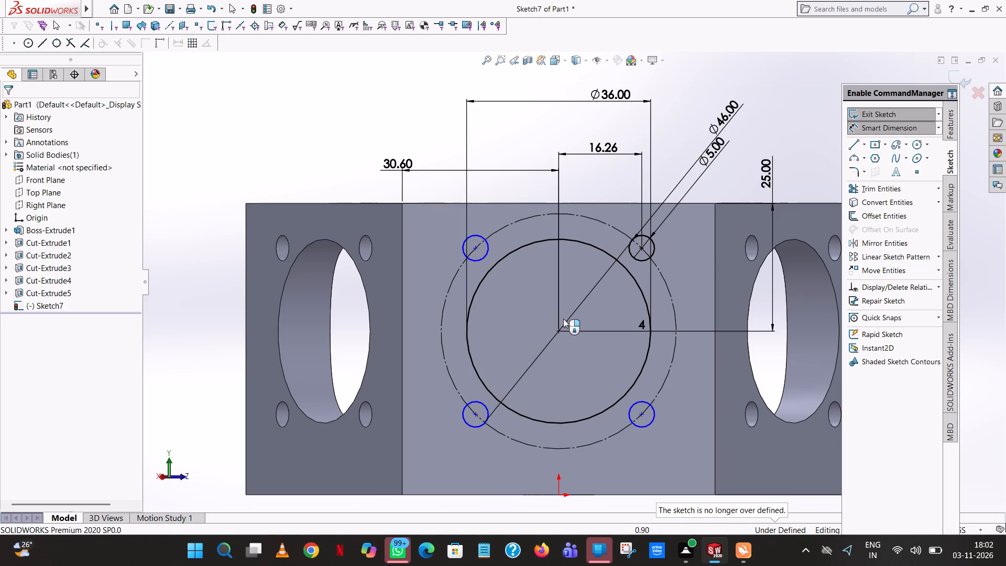
Dimension the horizontal distance from the large circle's centre to the lower-right small circle's centre.
left_click(561, 332)
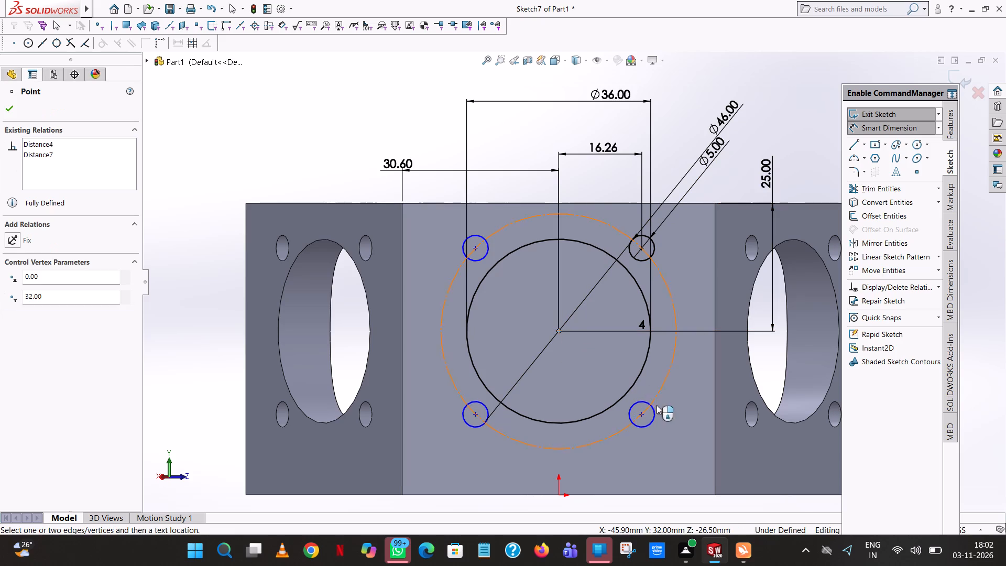
left_click(642, 415)
left_click(624, 473)
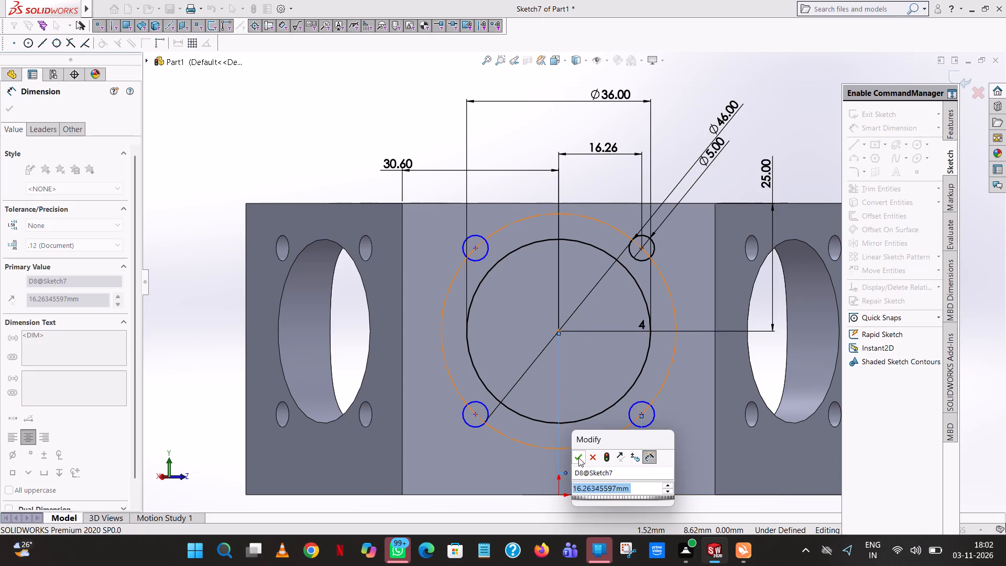
left_click(579, 458)
left_click(532, 158)
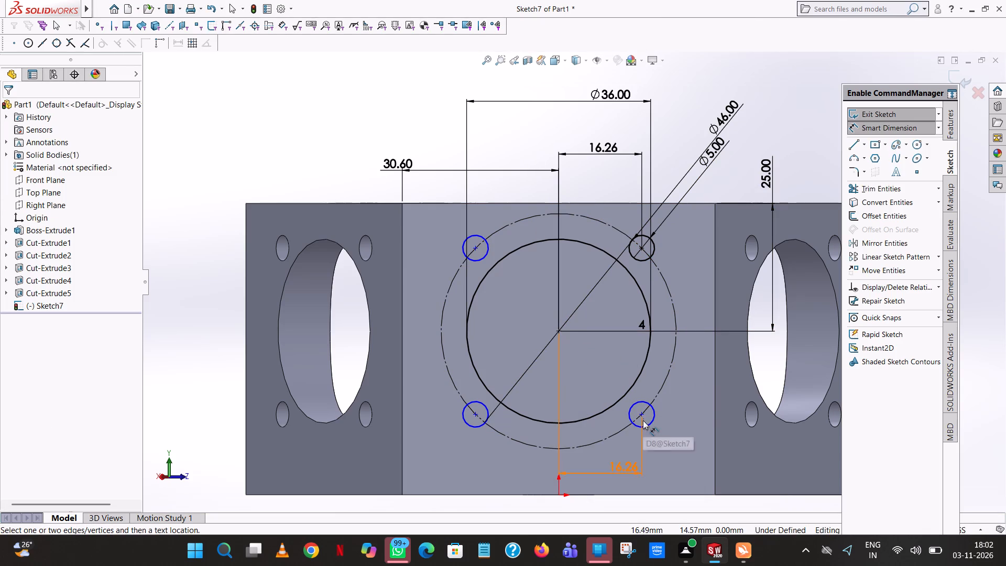
Dimension the vertical distance from the lower-right small circle's centre to the large circle's centre.
left_click(641, 415)
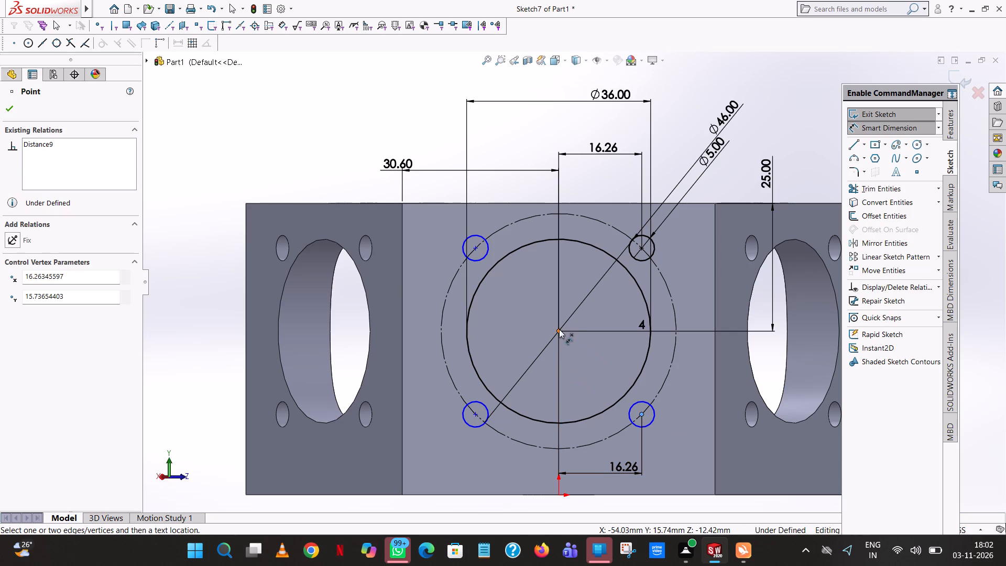
left_click(559, 329)
left_click(766, 354)
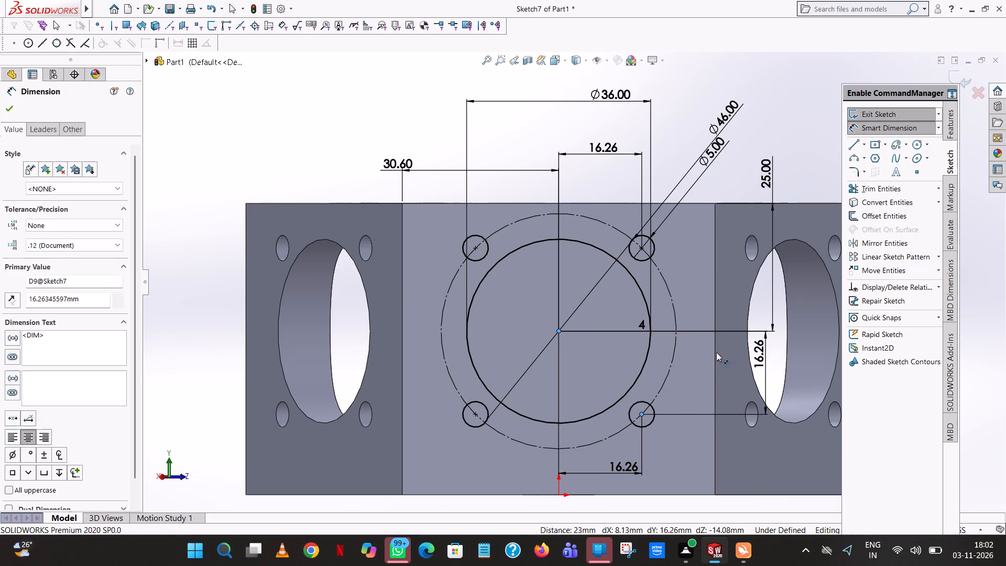
left_click(722, 343)
left_click(765, 126)
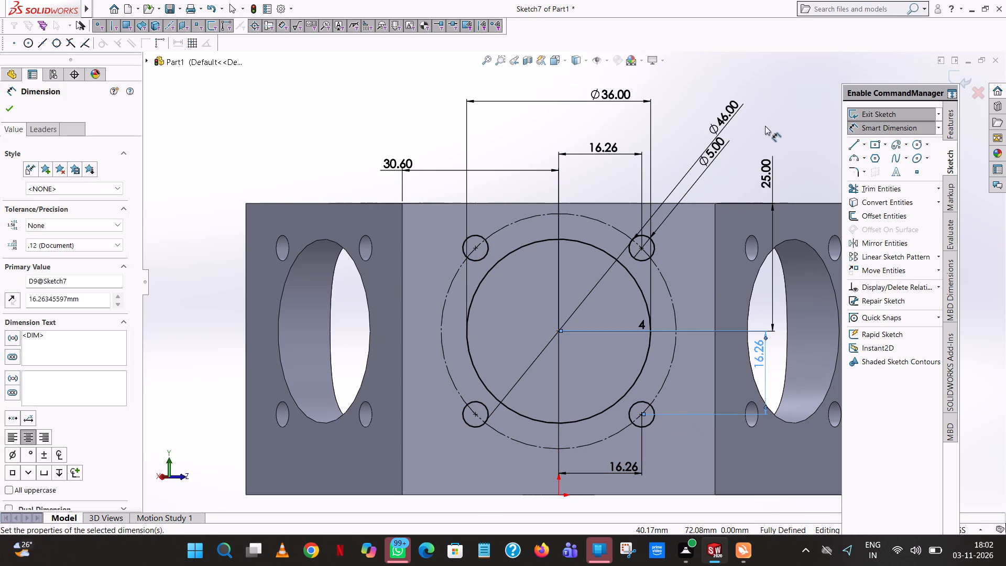
Cut-extrude the large circle and four small circles through the prism as a 205 mm blind cut.
scroll(704, 167, "up", 6)
middle_click_drag(706, 168, 707, 193)
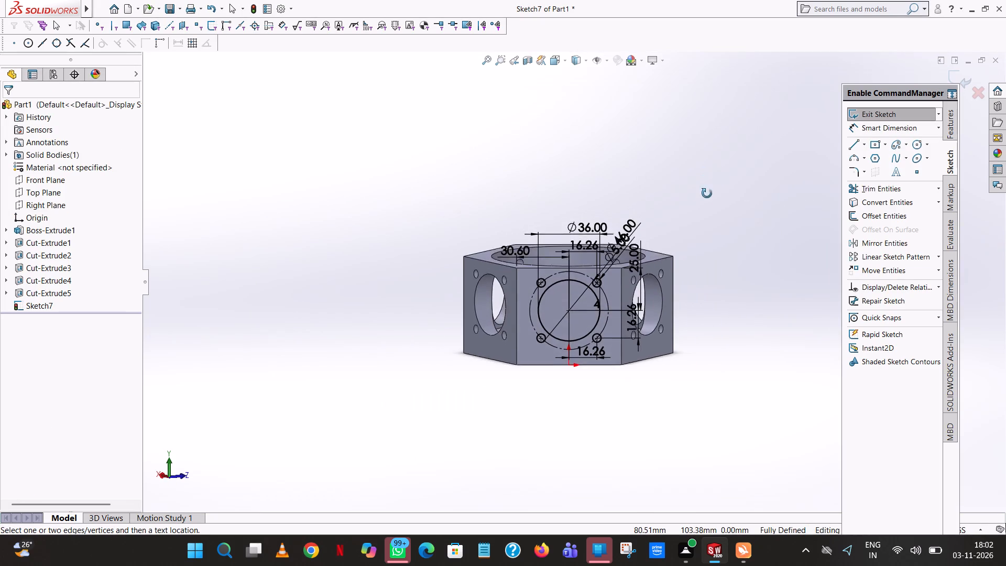
middle_click_drag(707, 193, 707, 278)
scroll(707, 278, "up", 1)
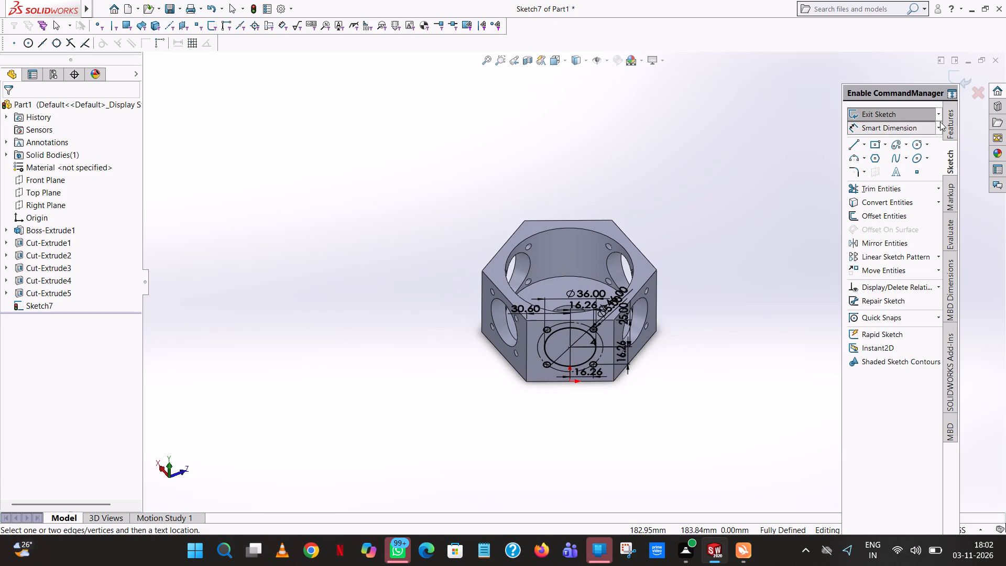
left_click(950, 122)
left_click(860, 185)
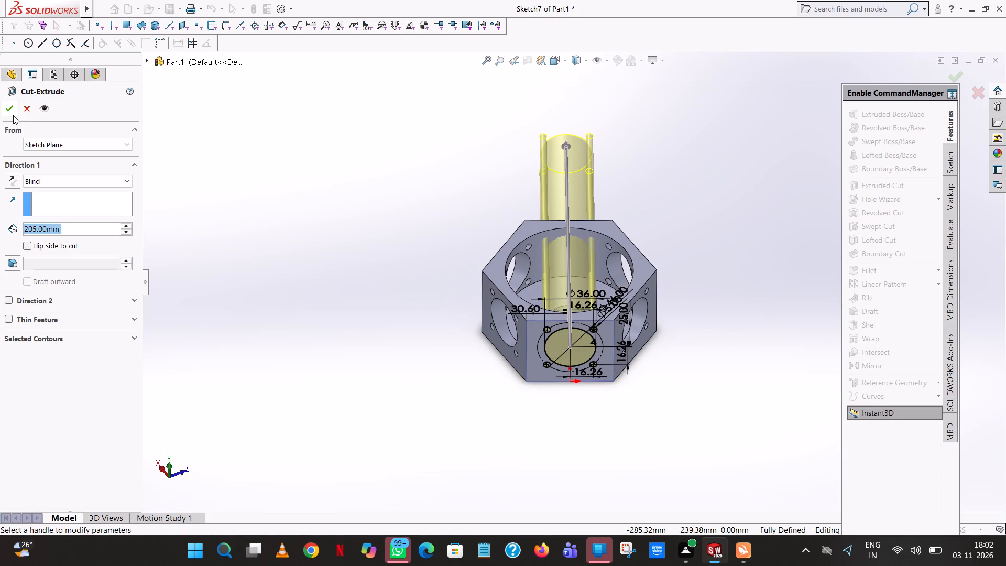
left_click(13, 115)
left_click(422, 143)
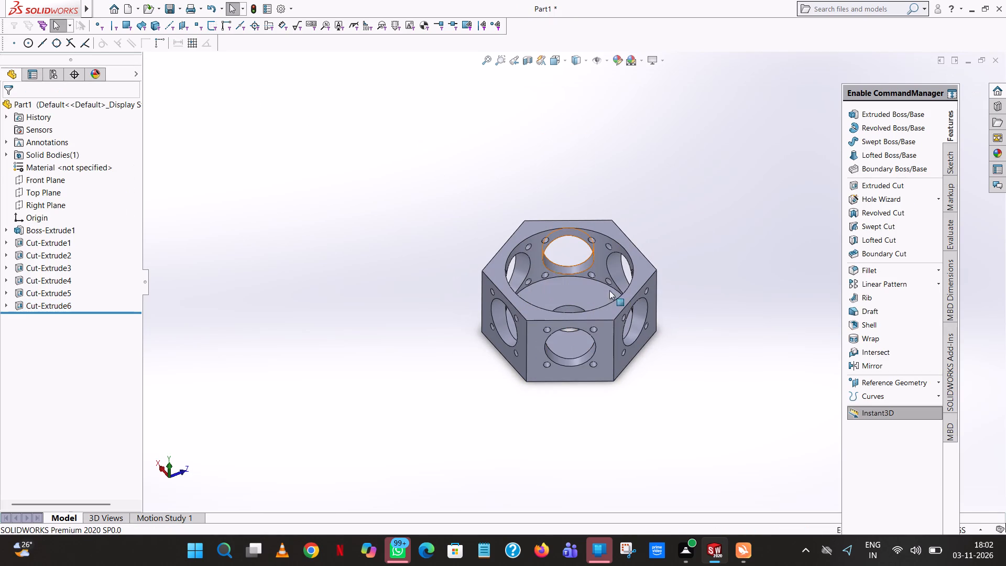
Start an Extruded Cut sketch on the prism's top face and draw an origin-centred circle with radius 102/2 mm.
middle_click_drag(631, 472, 767, 292)
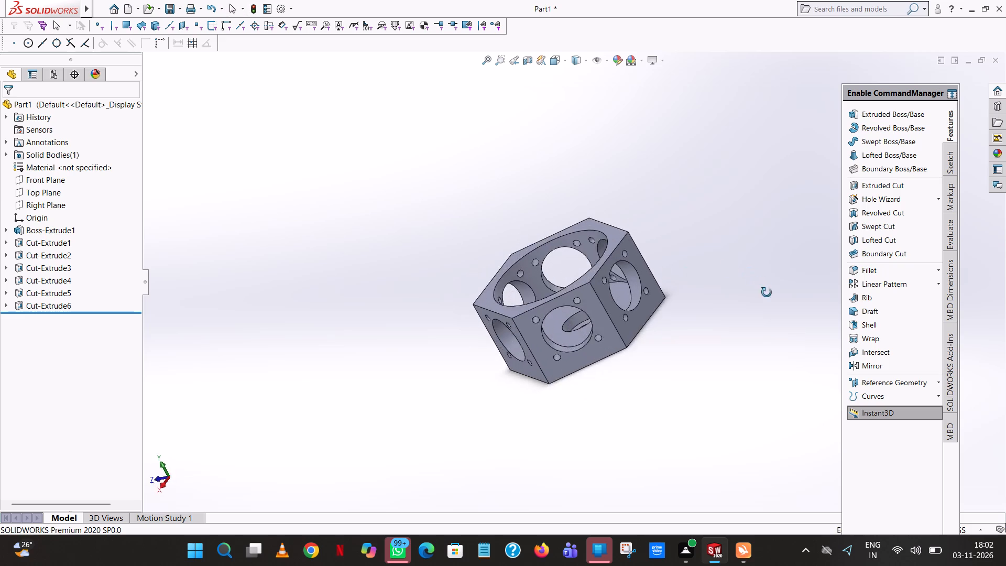
middle_click_drag(767, 292, 780, 338)
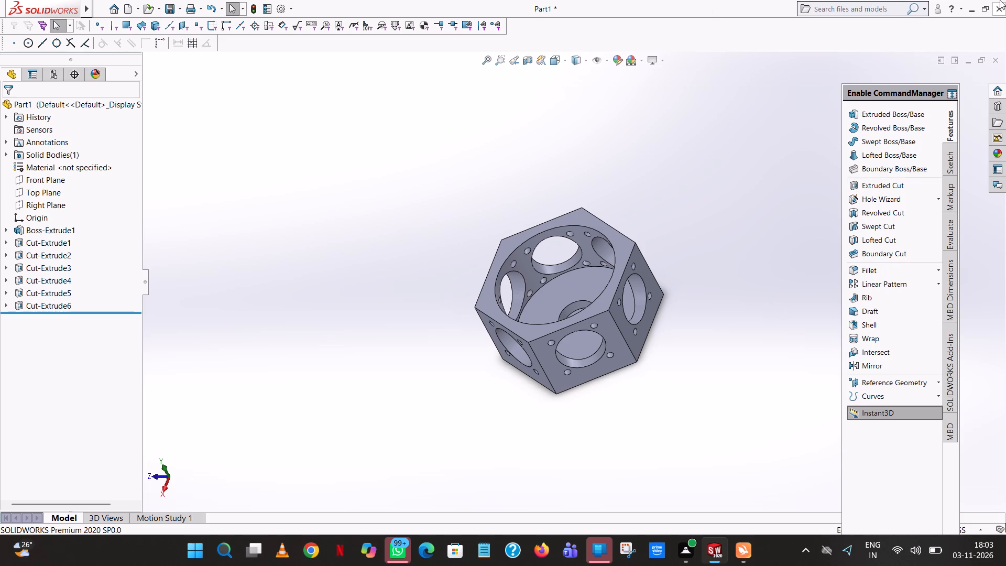
left_click(914, 183)
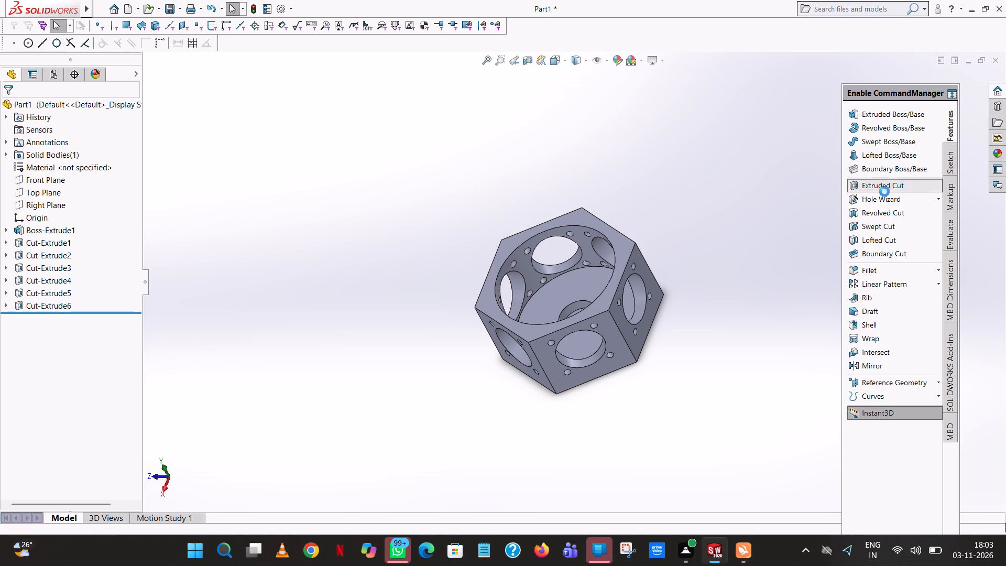
left_click(595, 223)
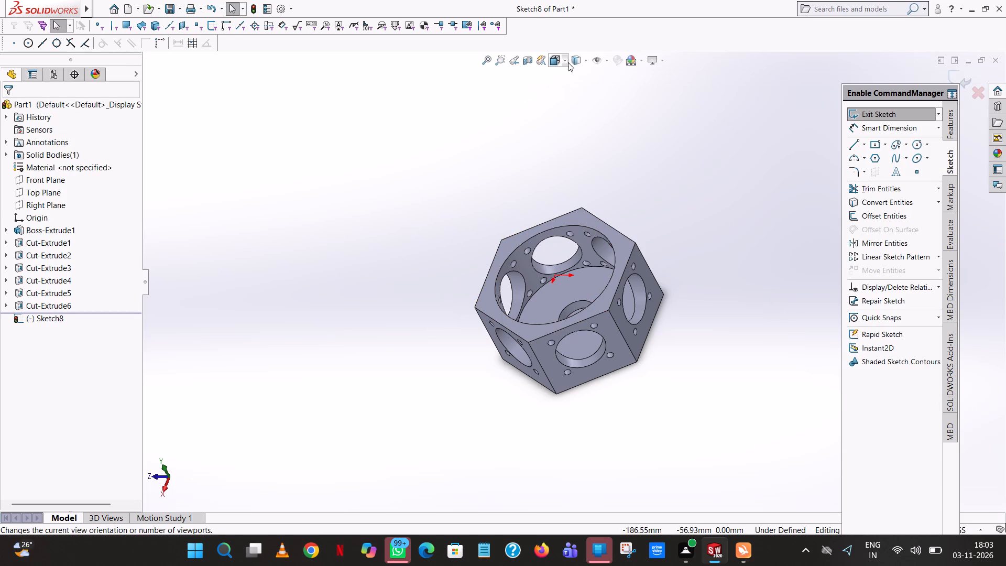
left_click(568, 62)
left_click(619, 118)
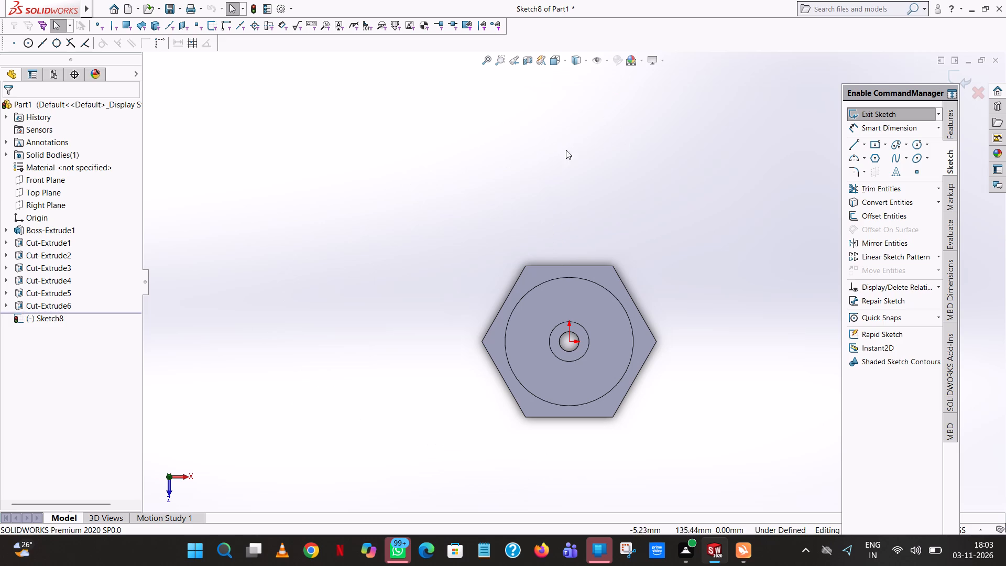
scroll(617, 343, "down", 7)
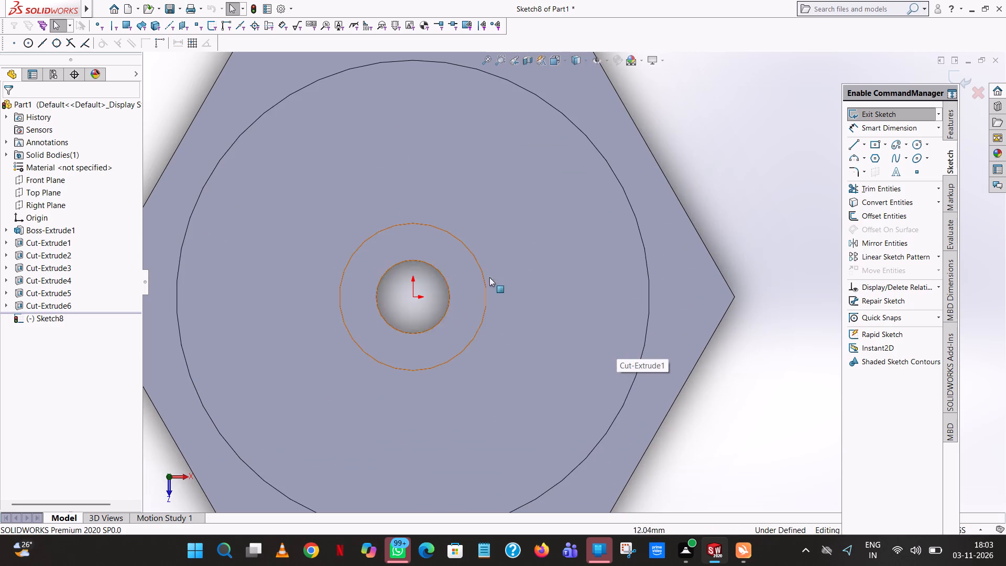
scroll(509, 261, "up", 4)
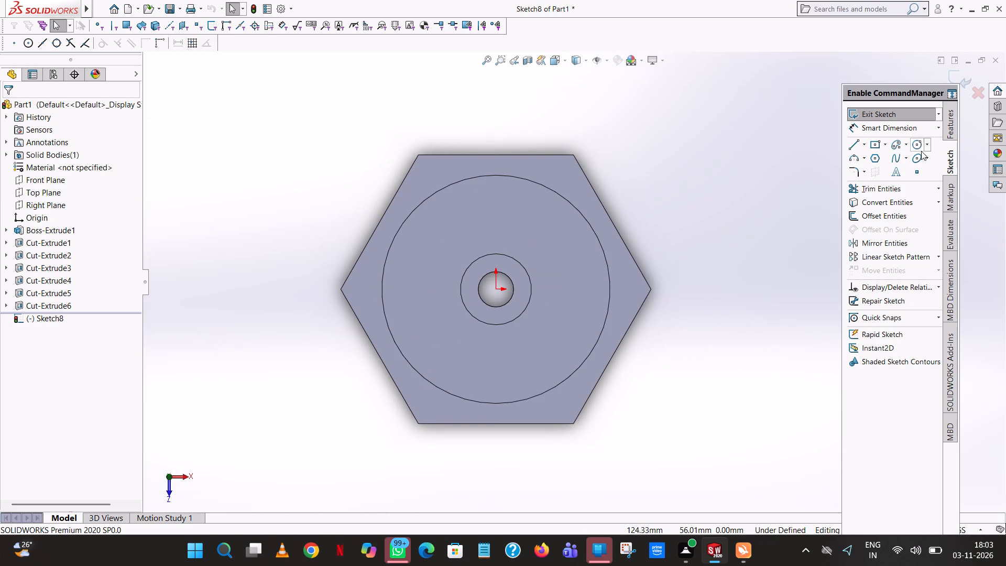
left_click(913, 142)
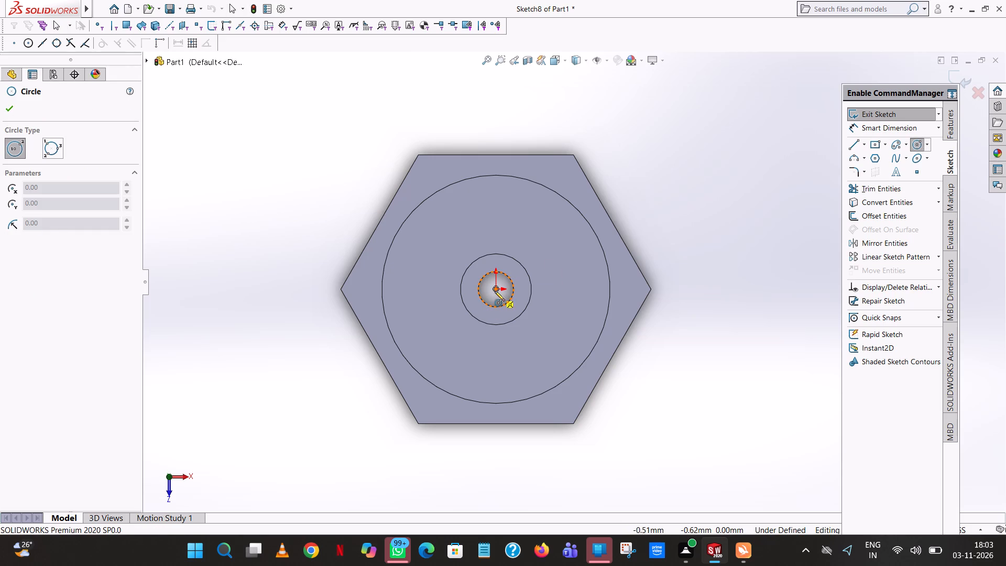
left_click(495, 290)
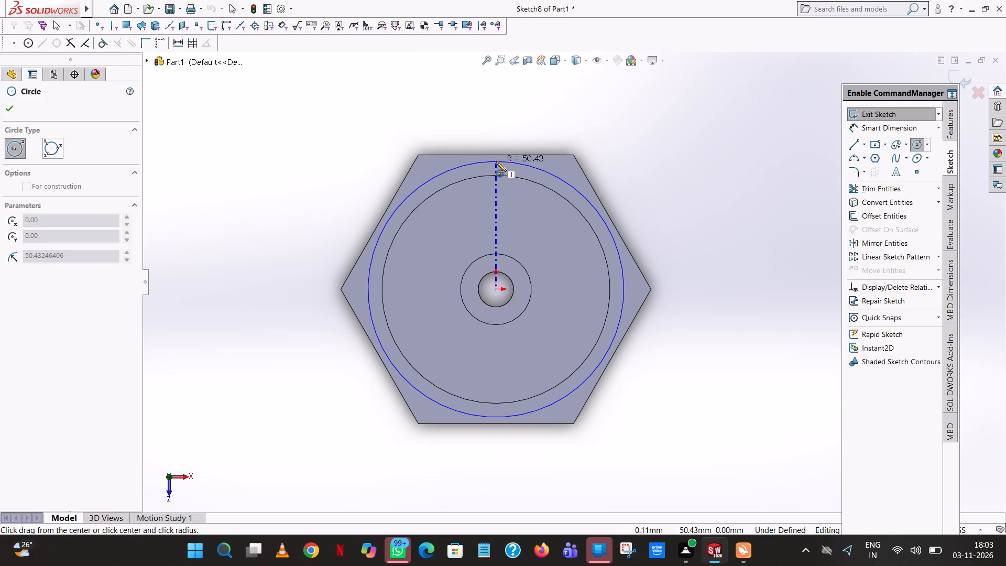
left_click(496, 161)
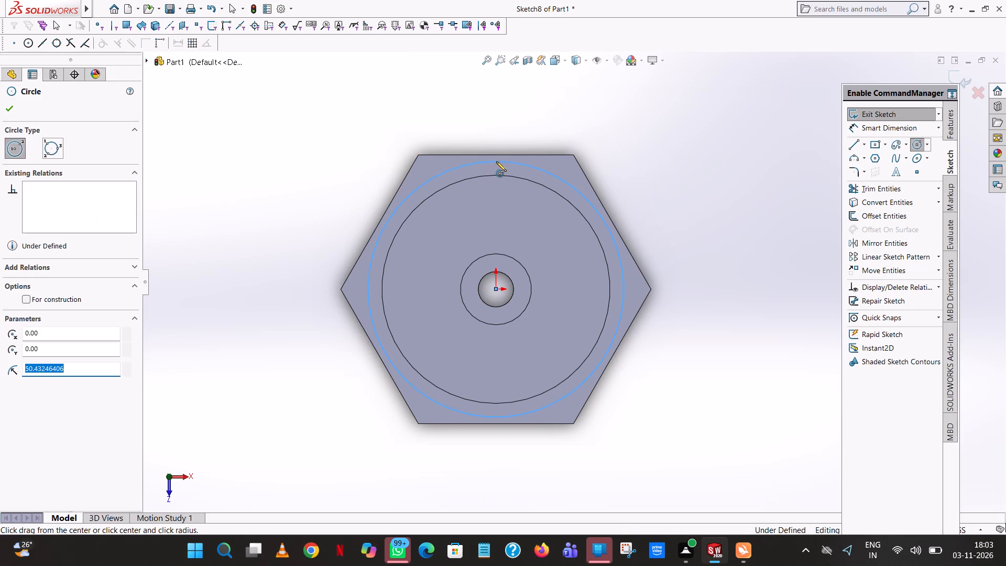
type("102")
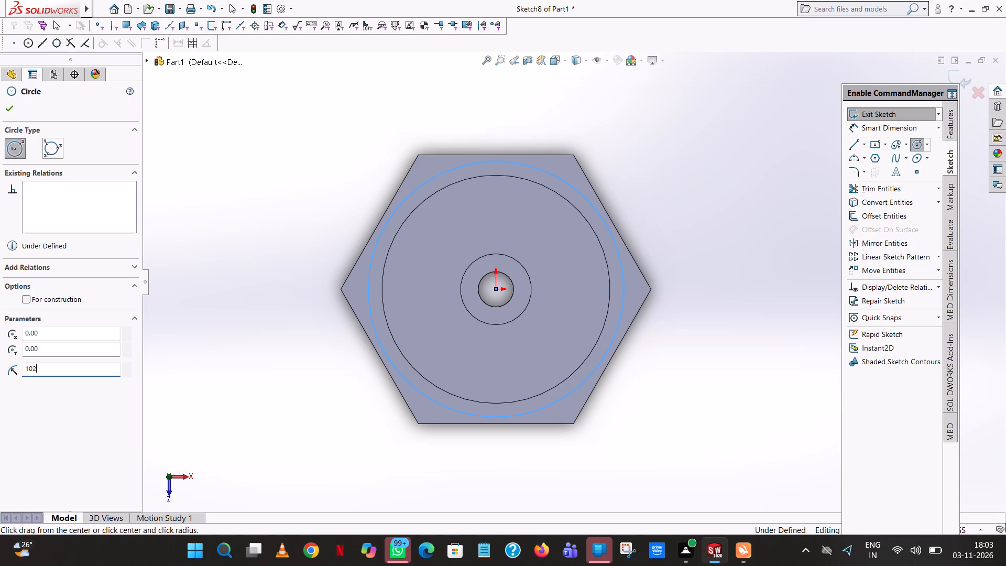
type("/2")
key("Return")
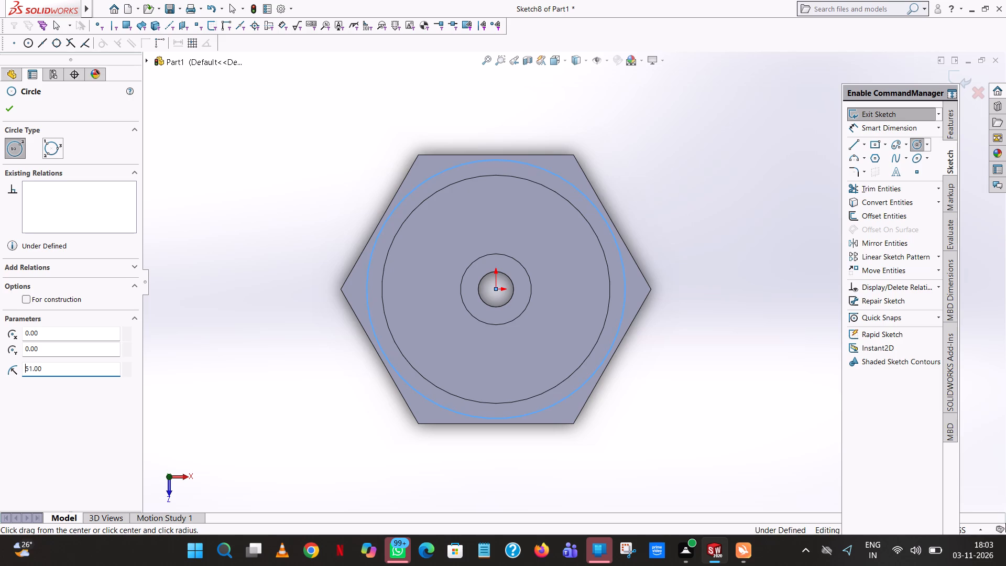
right_click(463, 169)
left_click(531, 176)
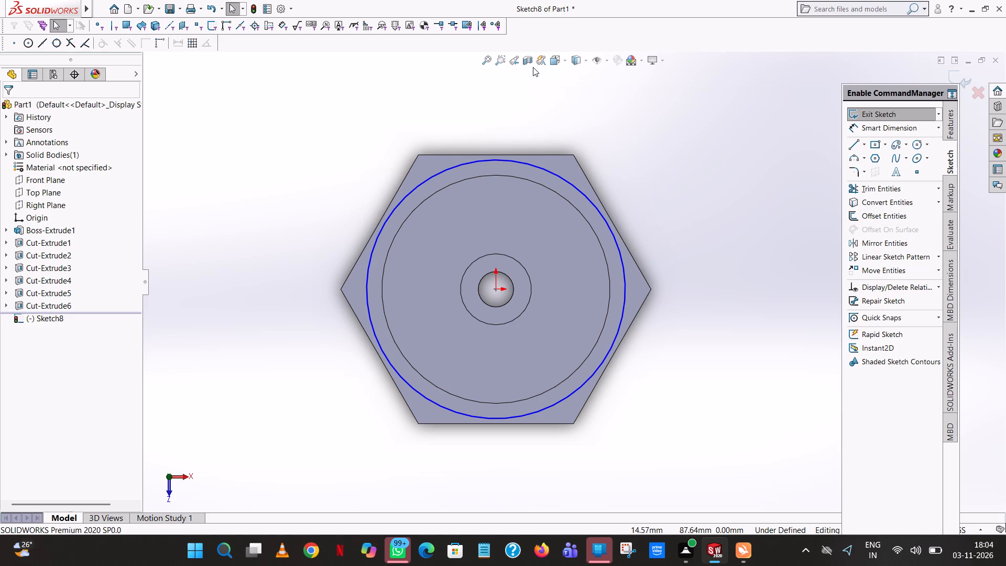
Sketch two separate lines from the origin to the hexagon's upper-right and upper-left vertices.
left_click(854, 138)
left_click(495, 290)
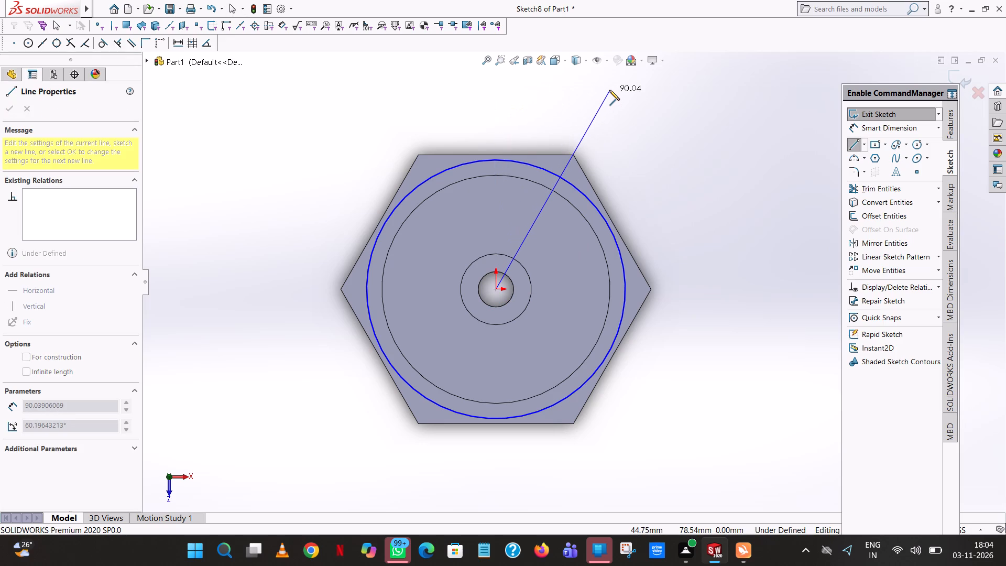
scroll(602, 103, "down", 5)
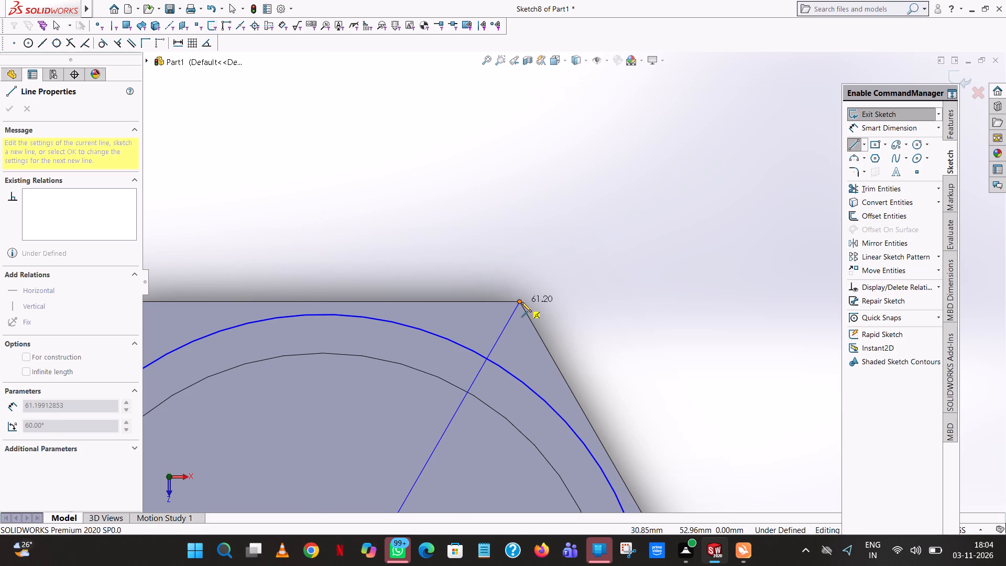
scroll(521, 302, "up", 9)
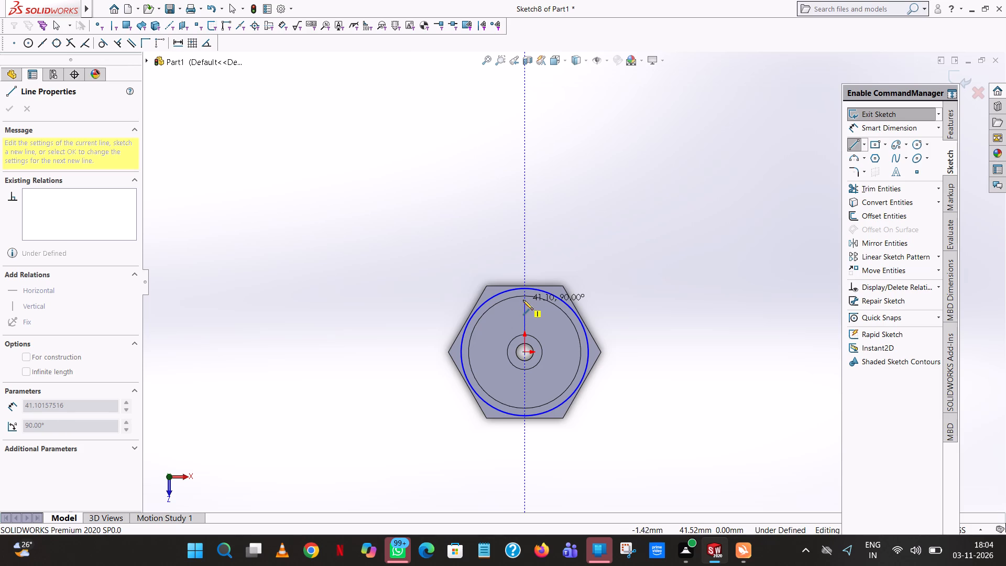
left_click(563, 286)
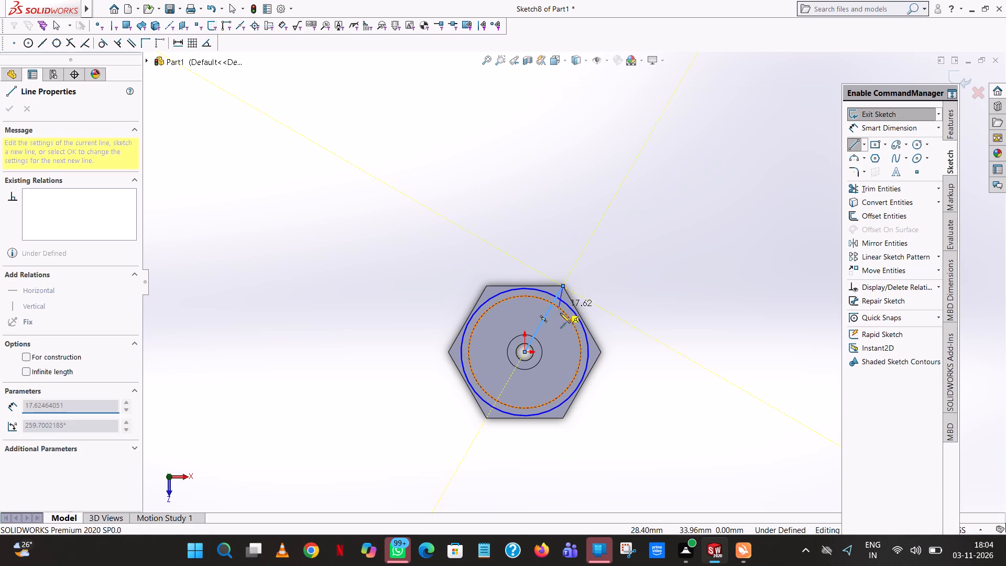
right_click(560, 319)
left_click(571, 327)
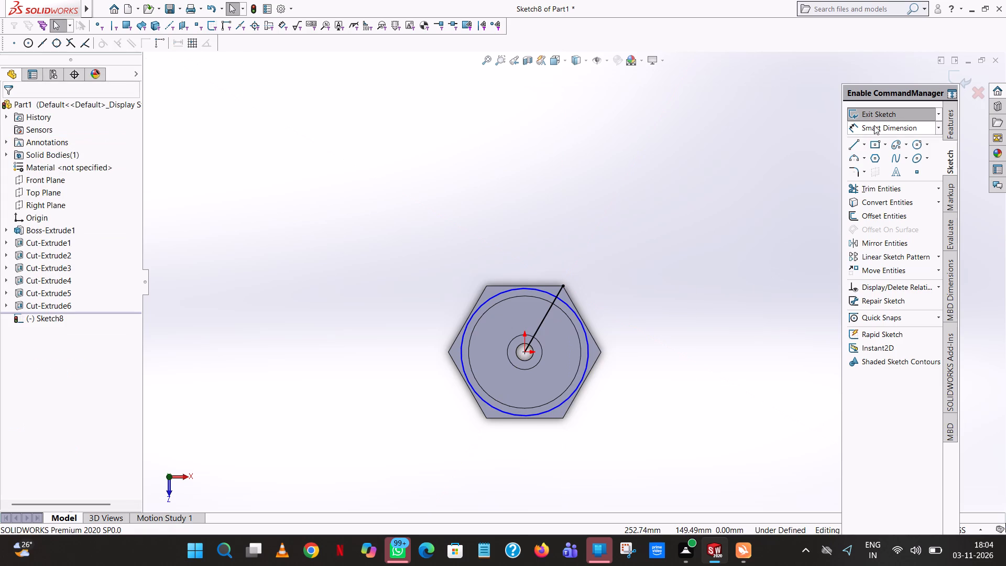
left_click(850, 141)
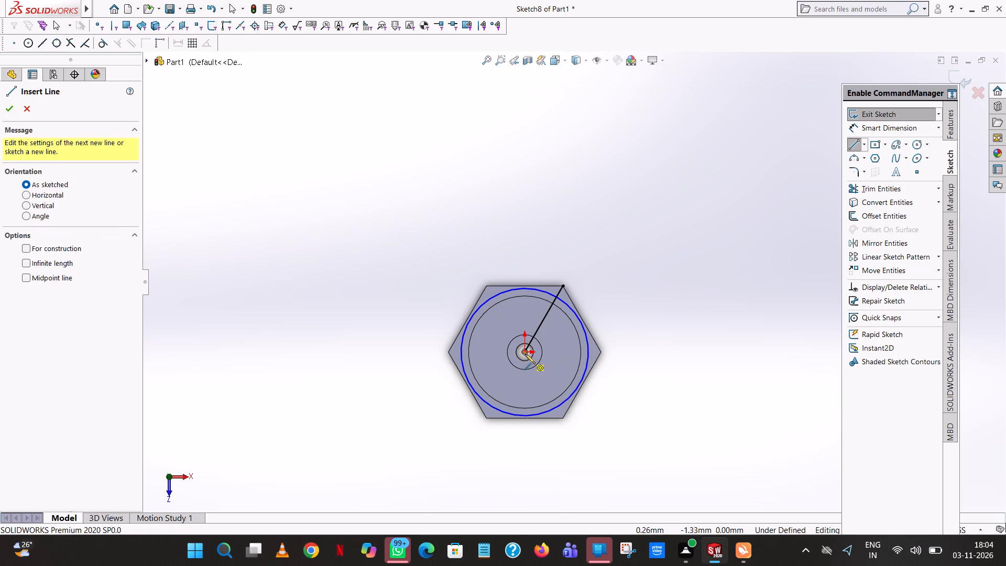
left_click(525, 352)
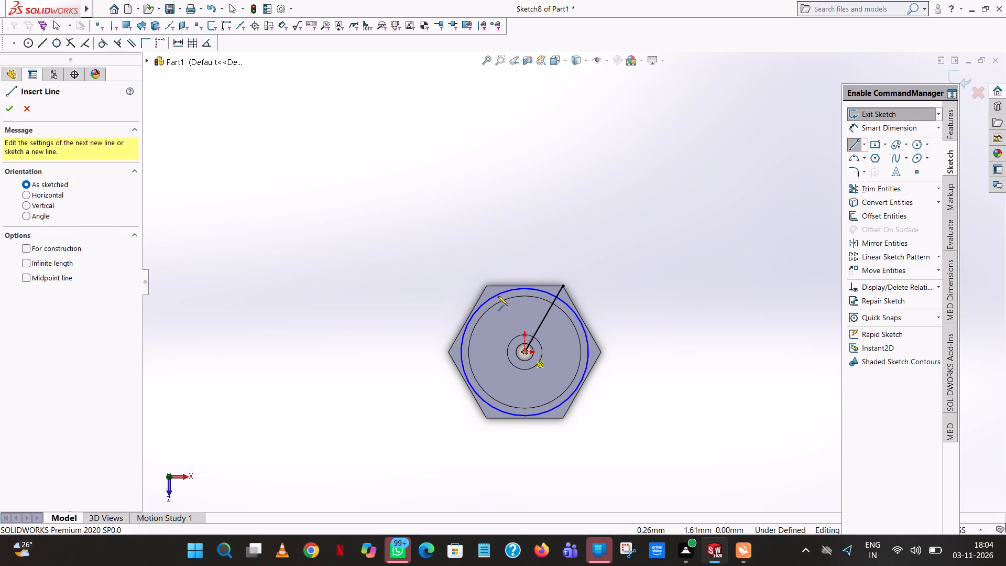
left_click(485, 286)
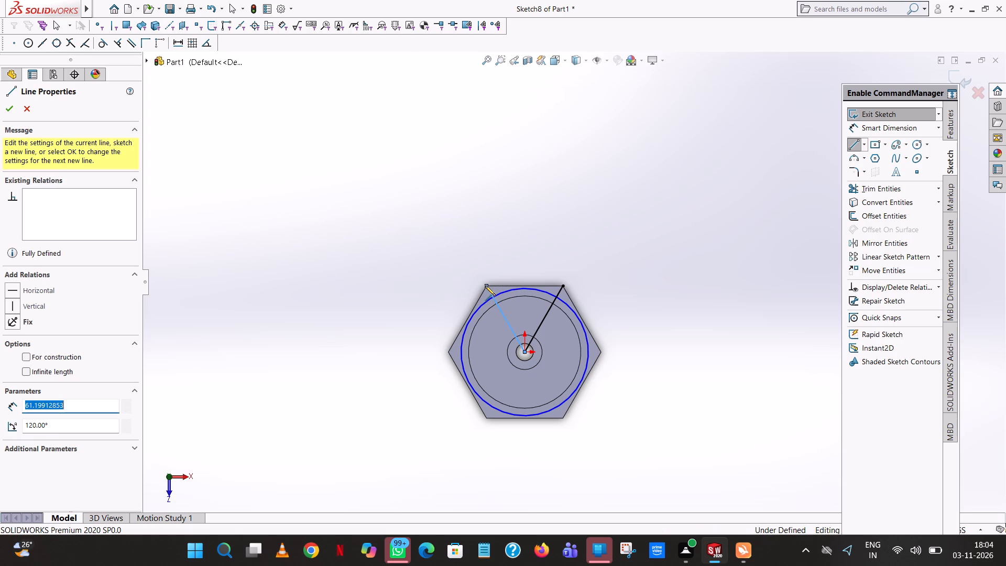
right_click(485, 286)
left_click(506, 291)
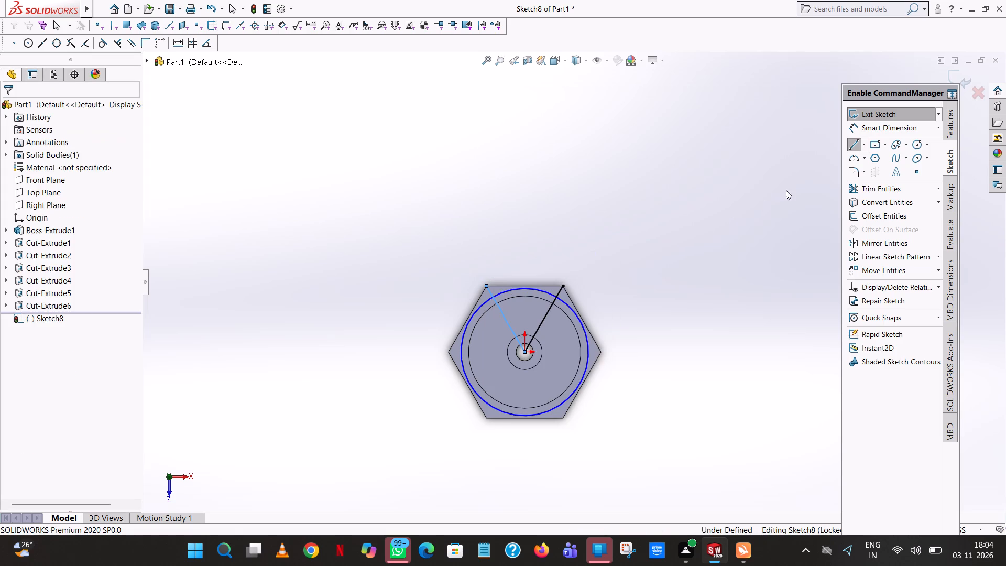
Sketch two separate lines from the origin to the hexagon's right and lower-right vertices.
left_click(856, 143)
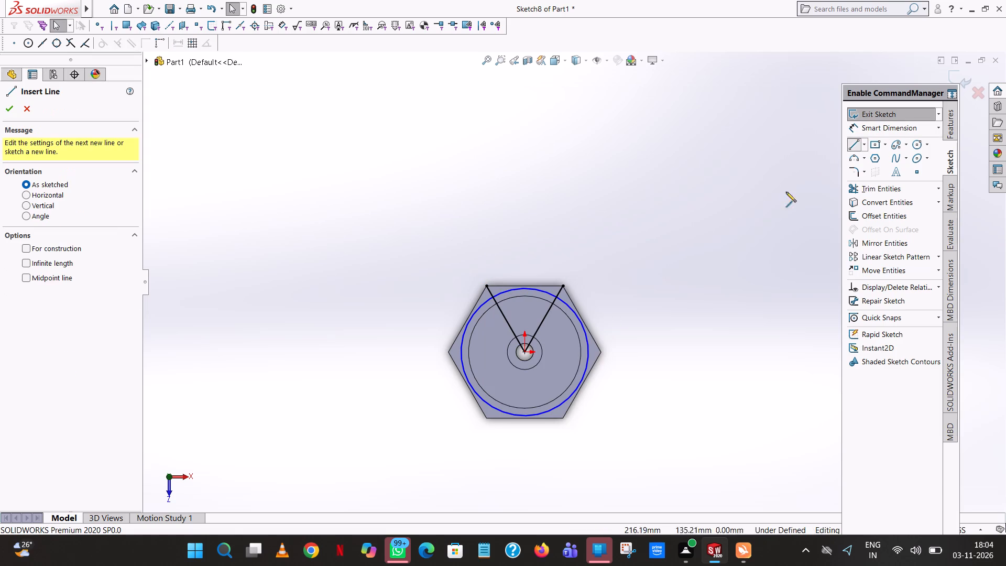
left_click(524, 353)
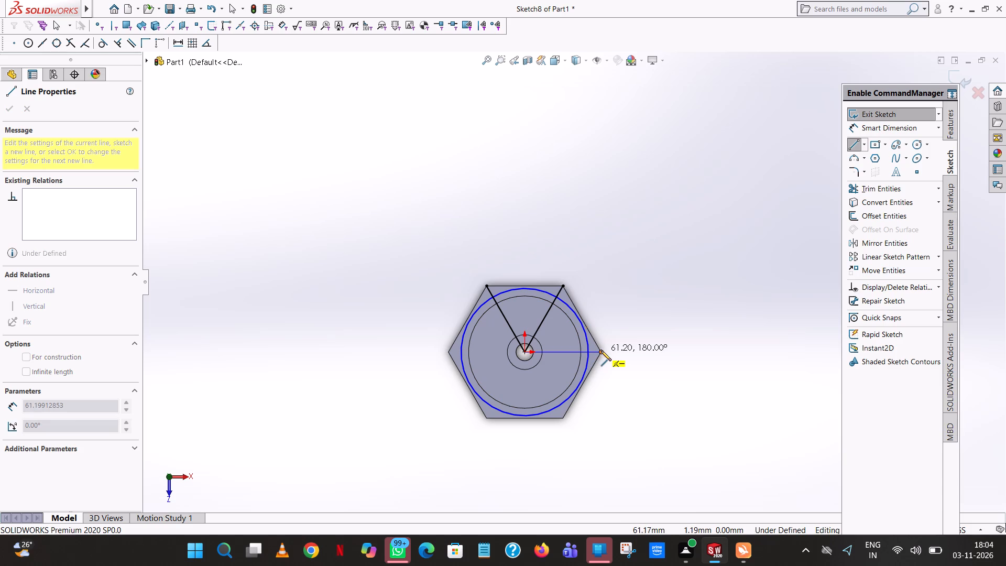
left_click(602, 353)
right_click(602, 353)
left_click(633, 361)
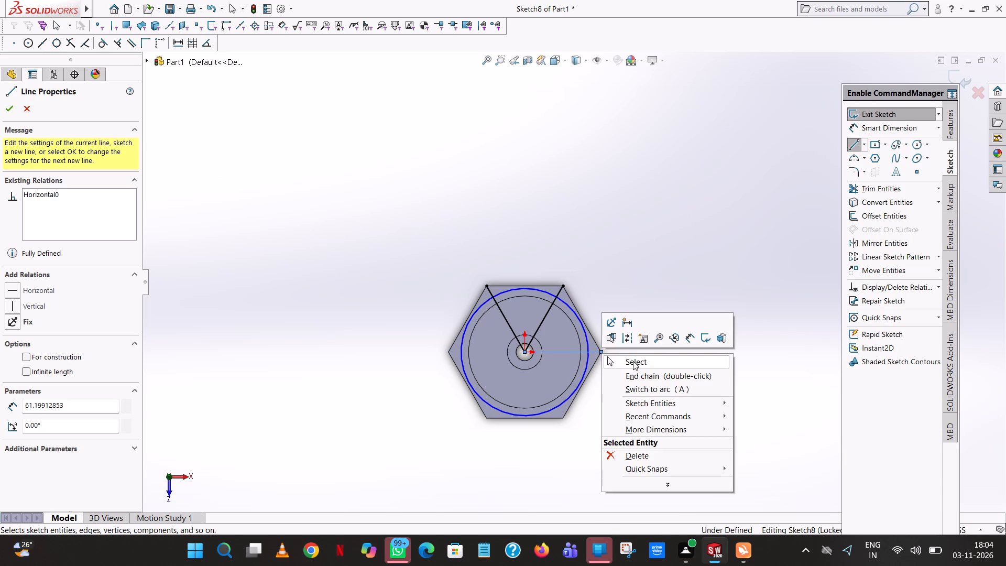
left_click(848, 142)
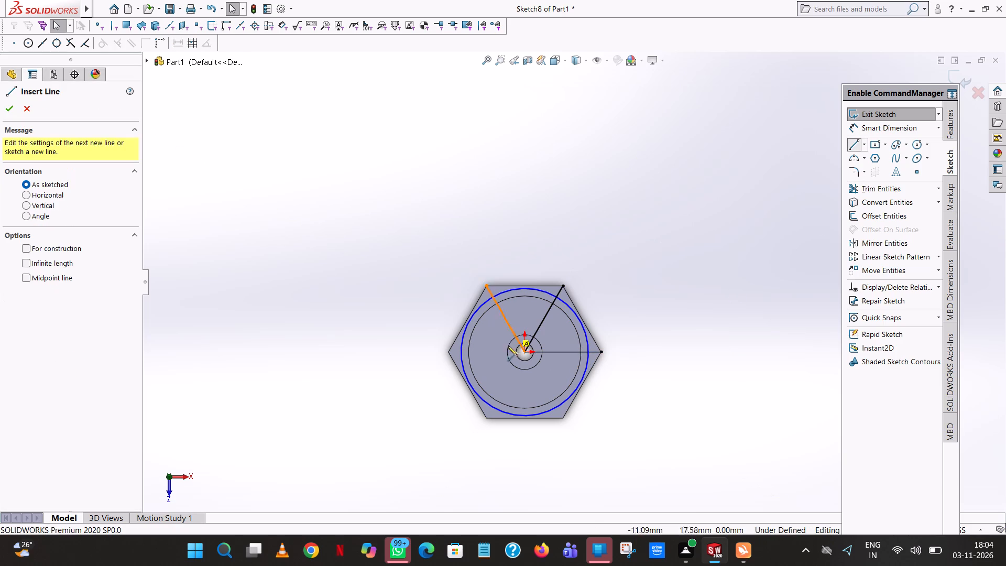
left_click(523, 351)
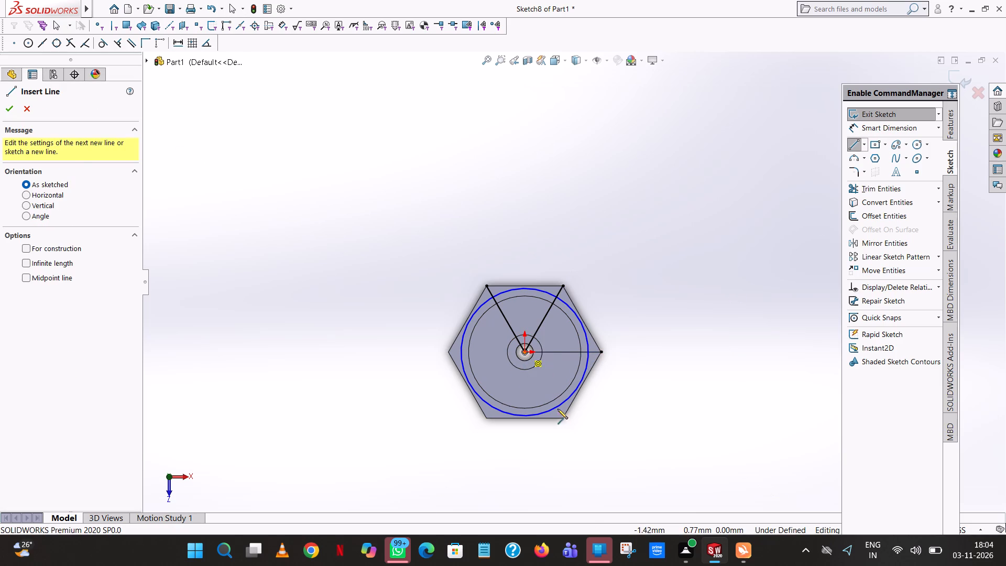
left_click(563, 419)
right_click(563, 419)
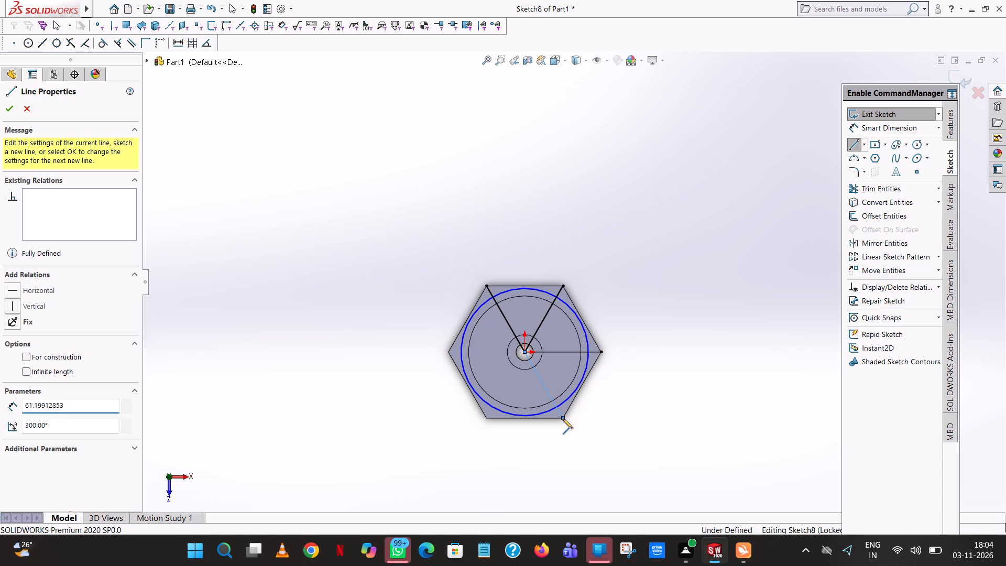
left_click(601, 425)
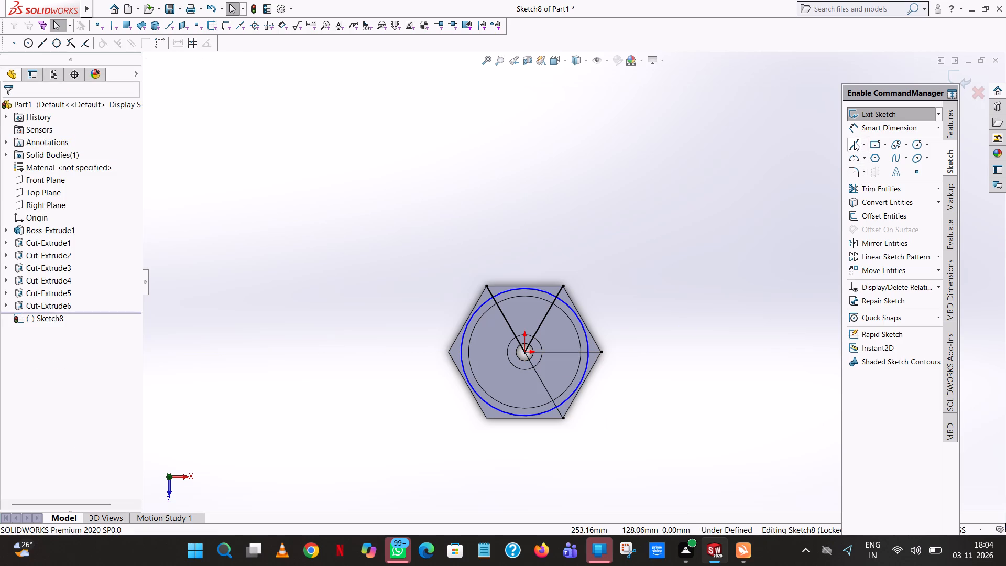
Sketch two separate lines from the origin to the hexagon's lower-left and left vertices.
left_click(854, 141)
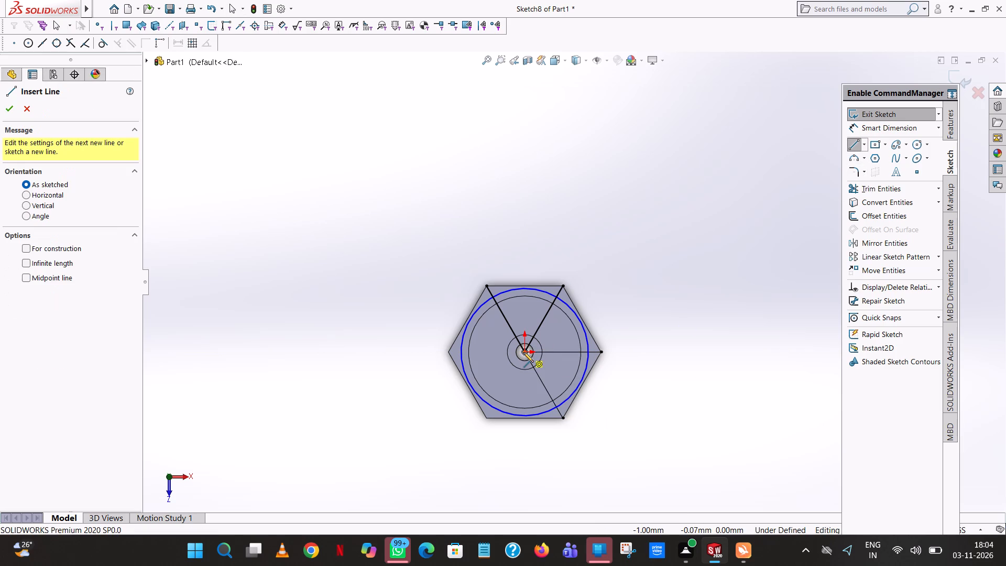
left_click(523, 352)
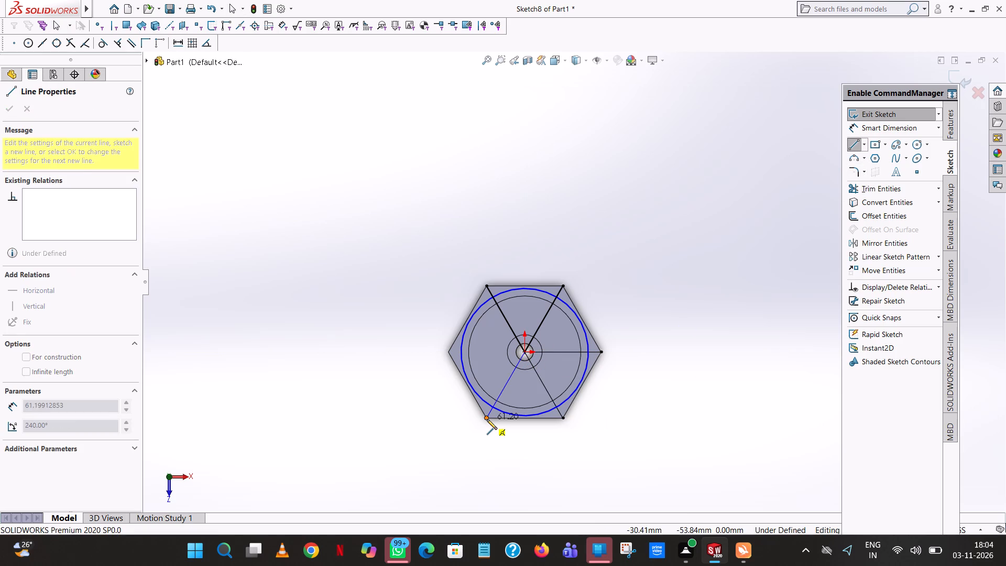
left_click(487, 419)
right_click(487, 419)
left_click(524, 424)
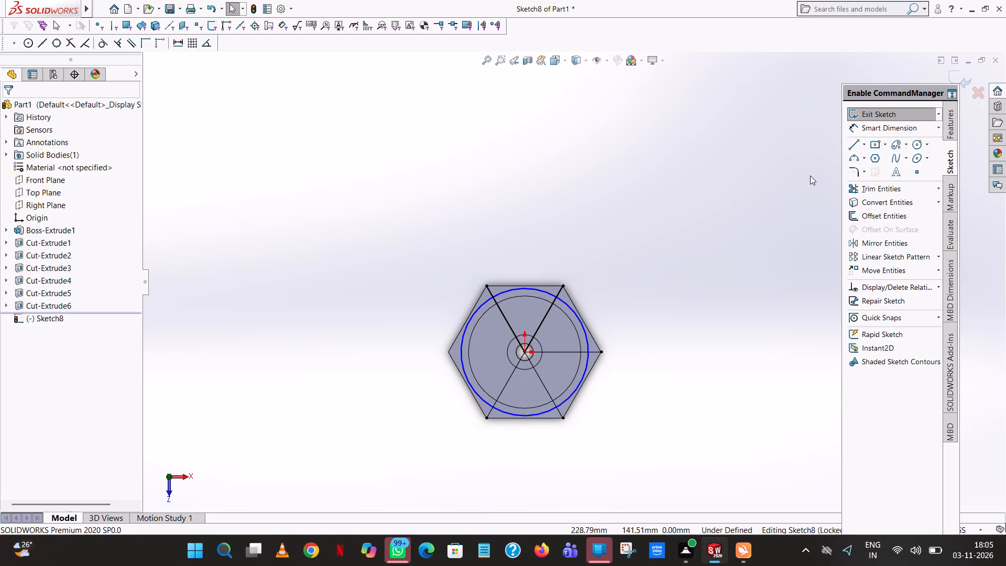
left_click(854, 148)
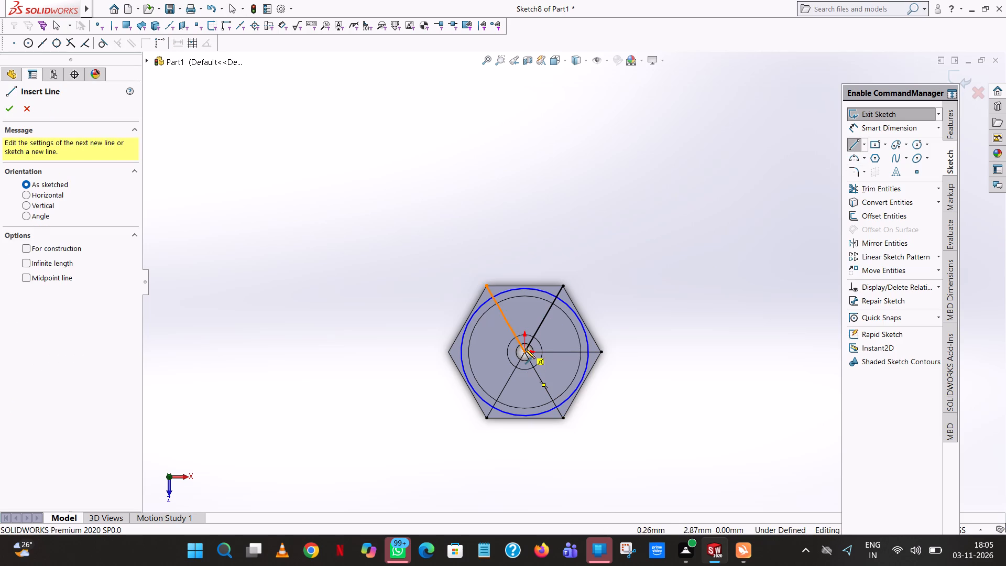
left_click(524, 352)
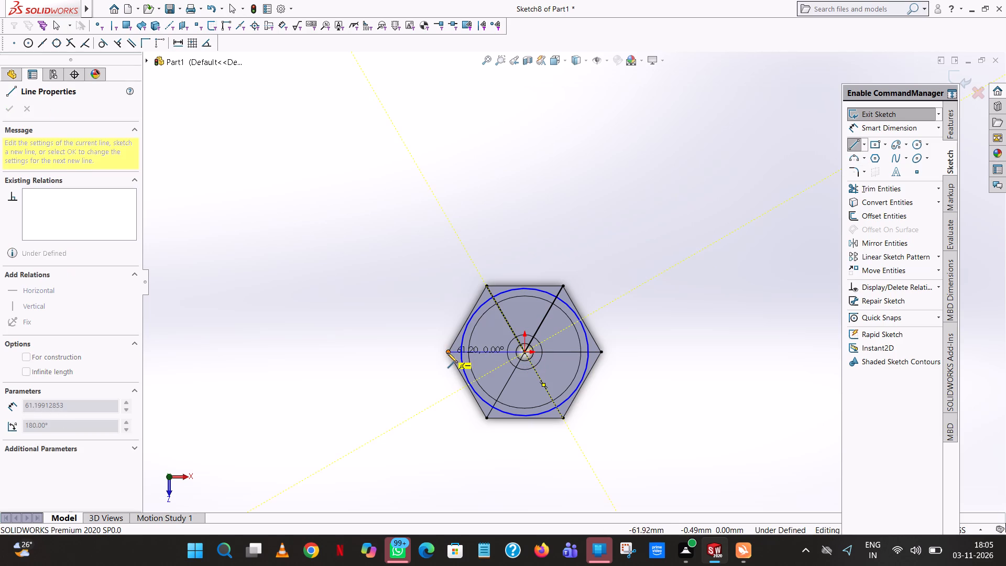
left_click(447, 353)
right_click(447, 353)
left_click(502, 364)
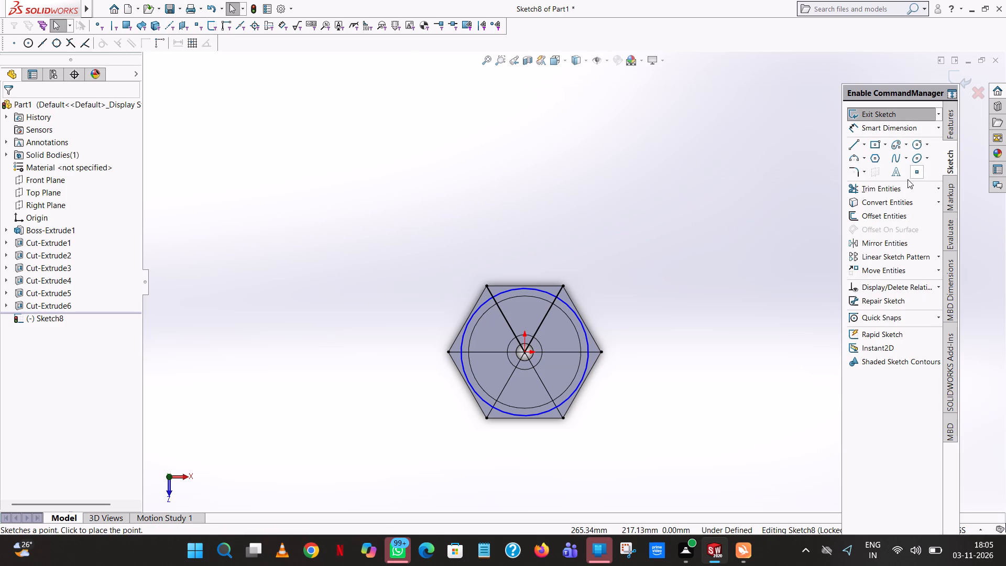
Draw 2.5 mm radius circles where the large sketch circle crosses the upper-right and right radial lines.
left_click(923, 144)
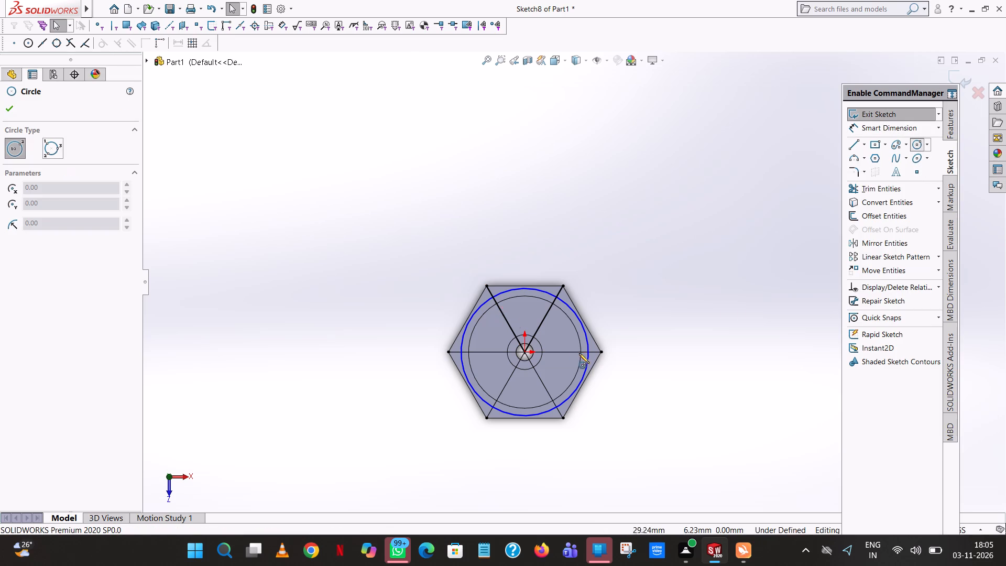
scroll(583, 336, "down", 8)
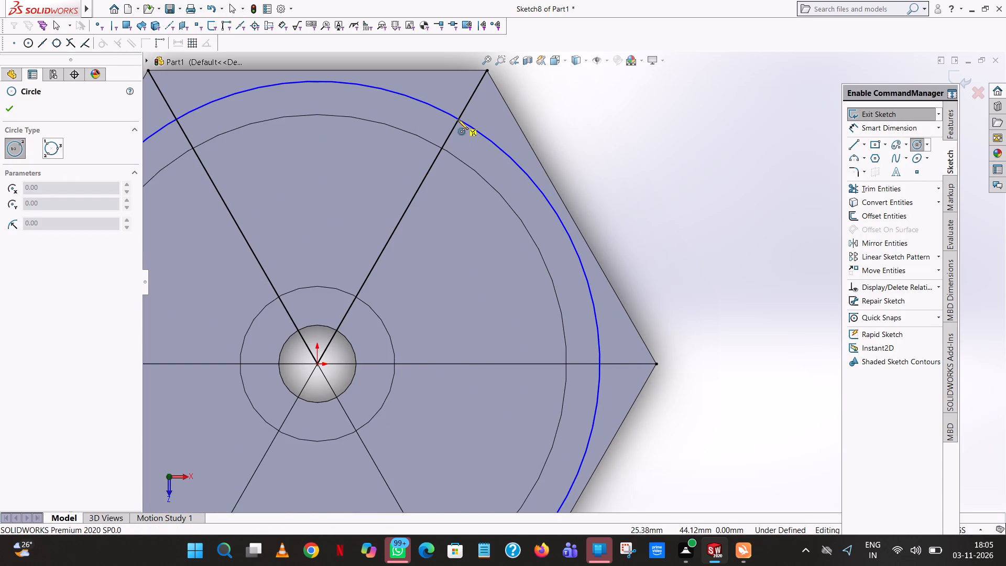
left_click(458, 119)
left_click(472, 103)
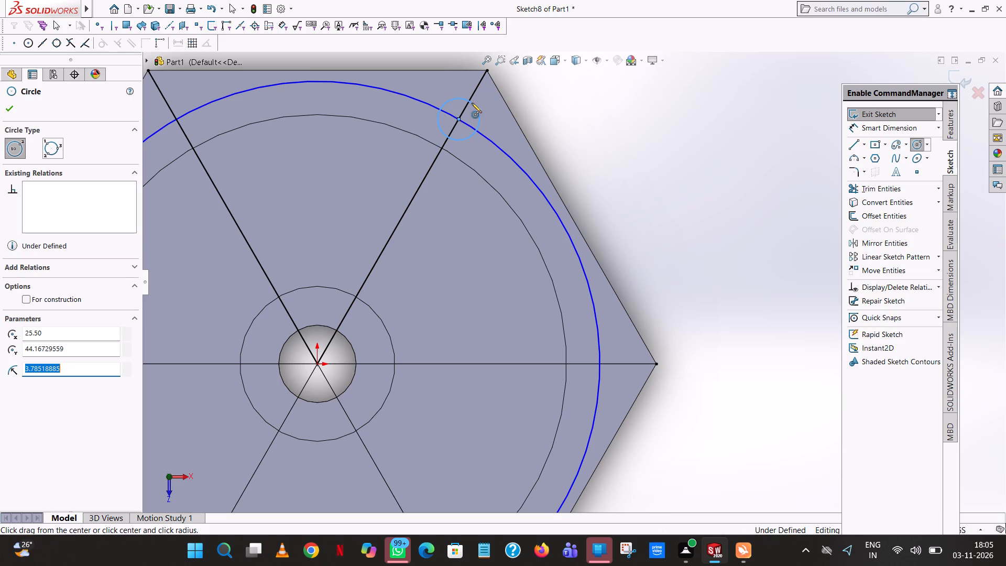
type("2.5")
key("Return")
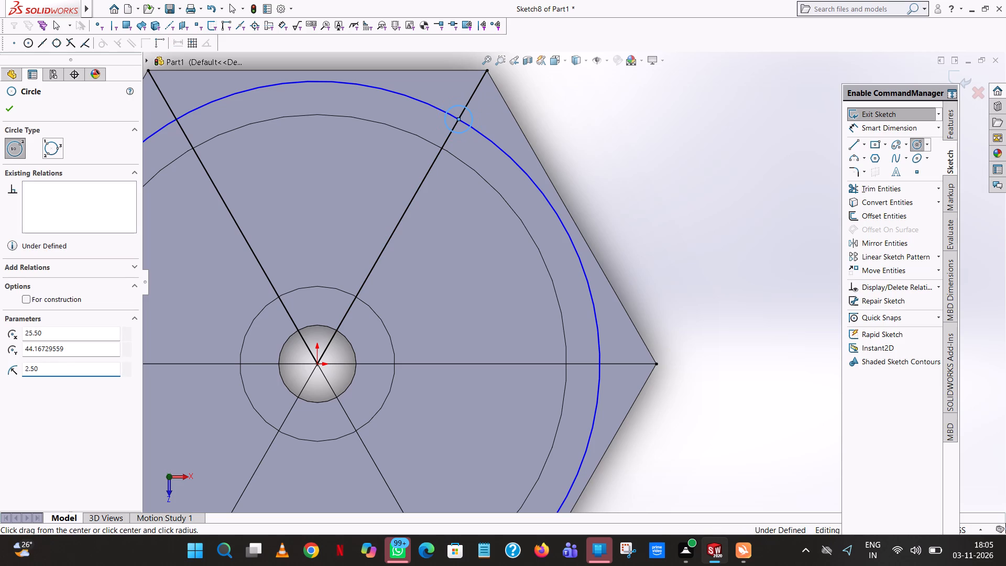
left_click(600, 364)
left_click(618, 350)
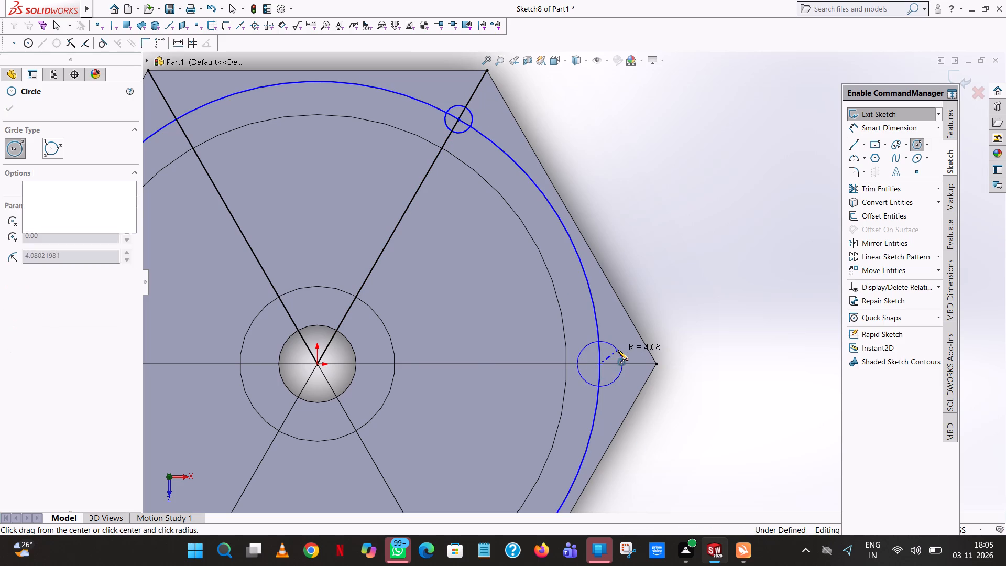
type("2.5")
key("Return")
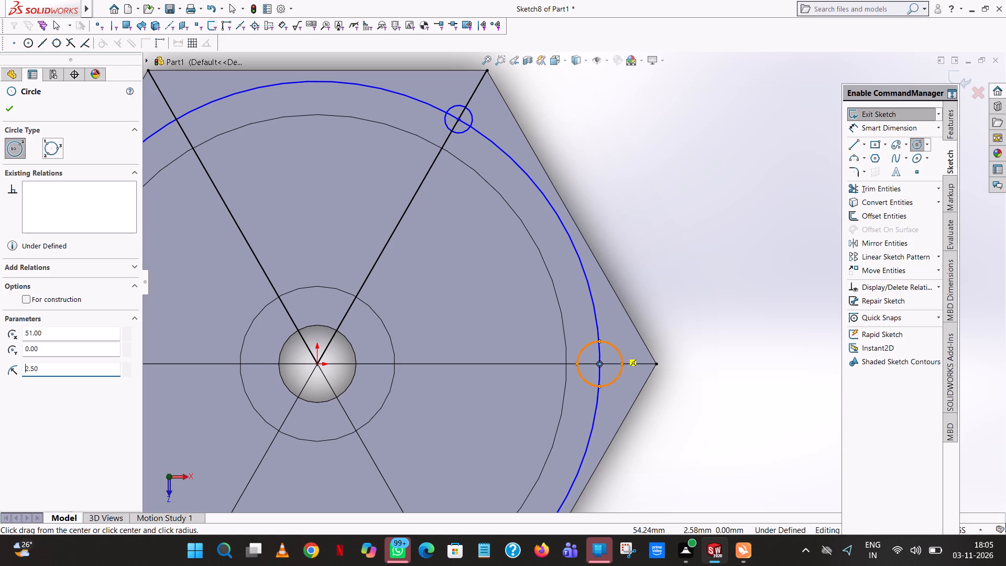
Draw a 2.5 mm radius circle where the large sketch circle crosses the lower-right radial line.
scroll(618, 350, "up", 7)
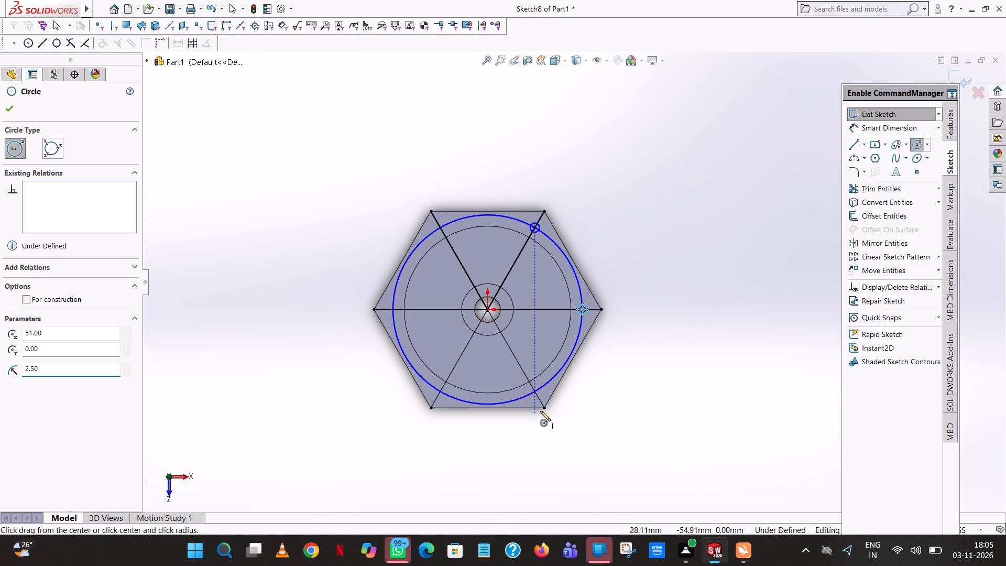
scroll(542, 410, "down", 7)
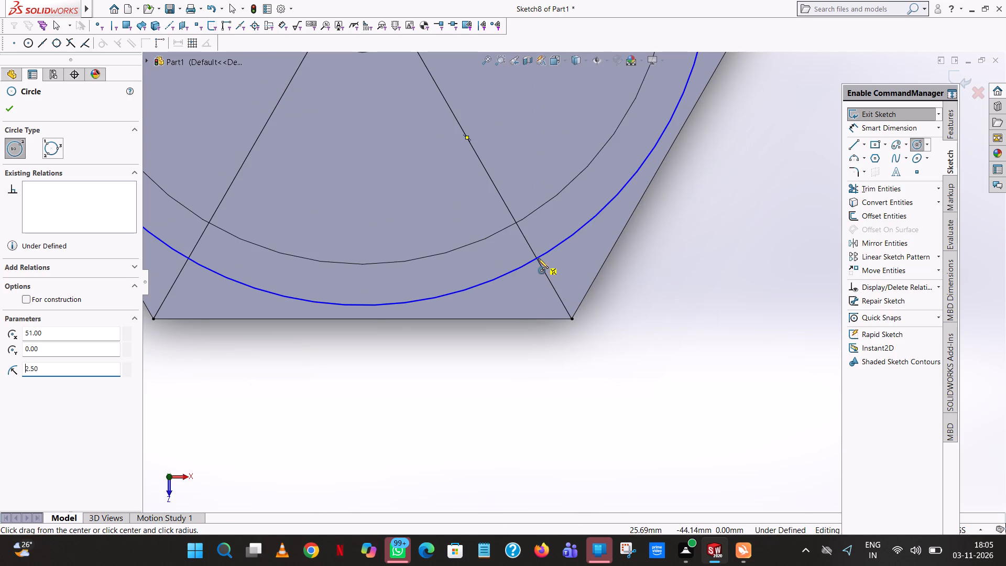
left_click(537, 258)
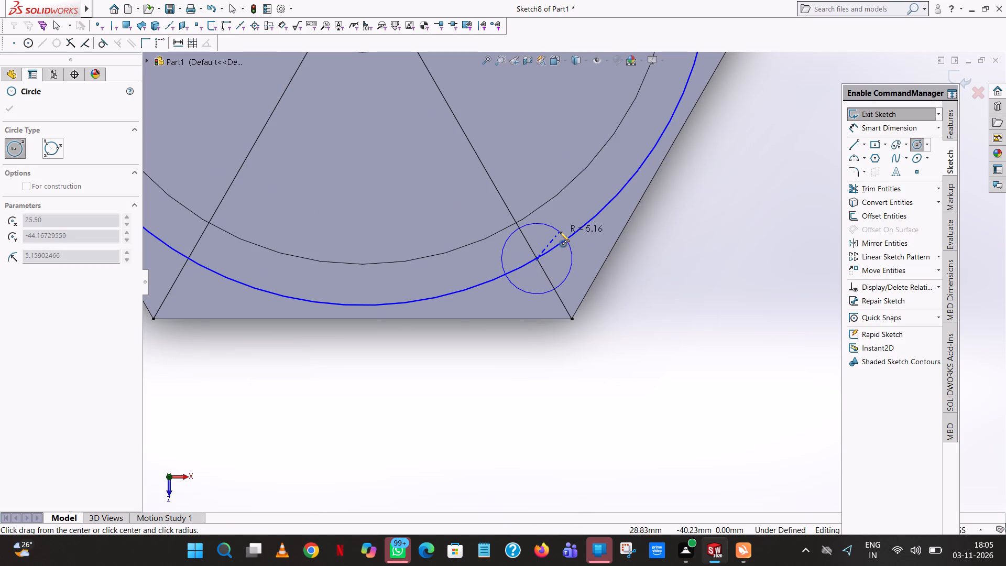
left_click(560, 232)
type("2.5")
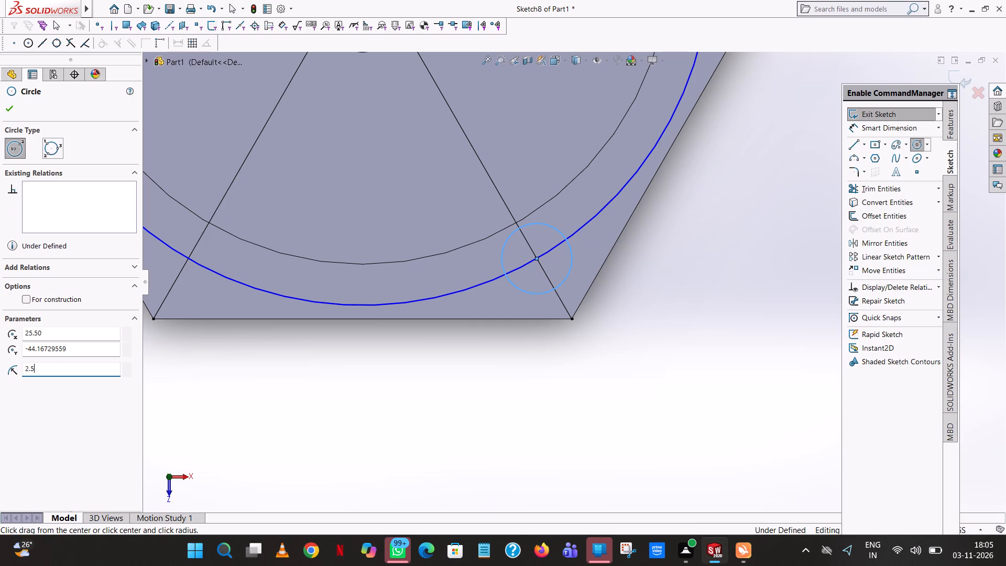
key("Return")
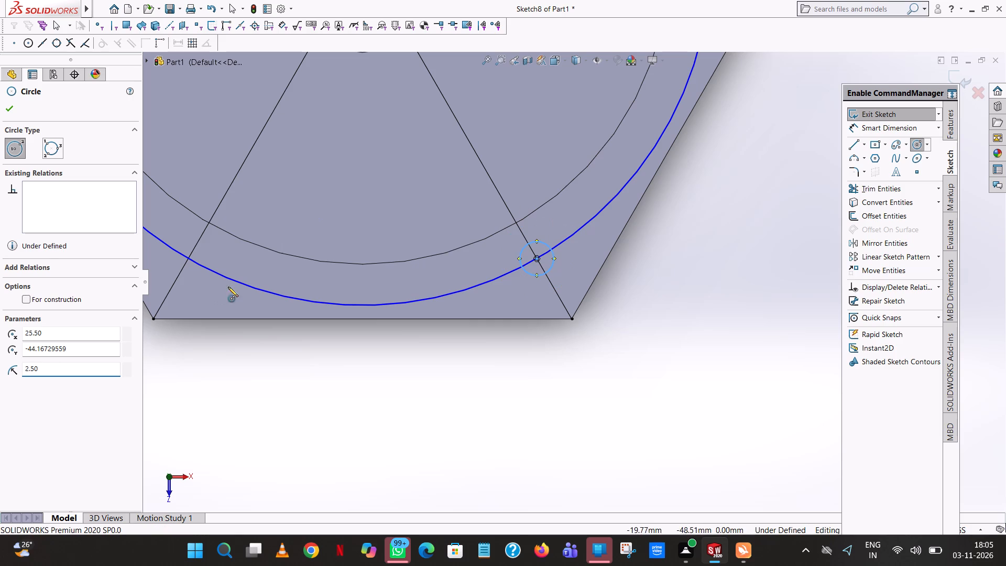
scroll(202, 293, "up", 2)
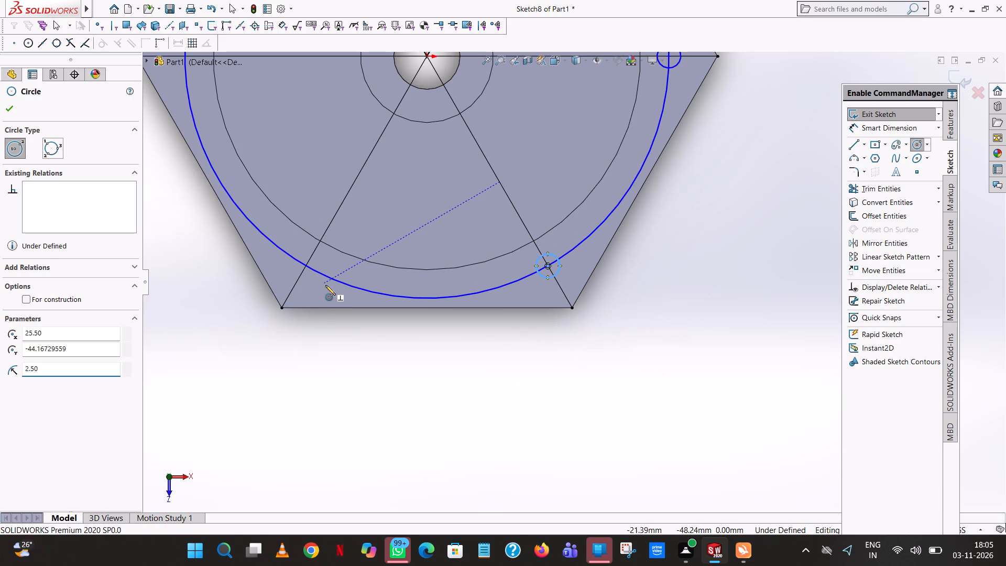
Draw 2.5 mm radius circles where the large sketch circle crosses the lower-left and left radial lines.
scroll(325, 285, "down", 5)
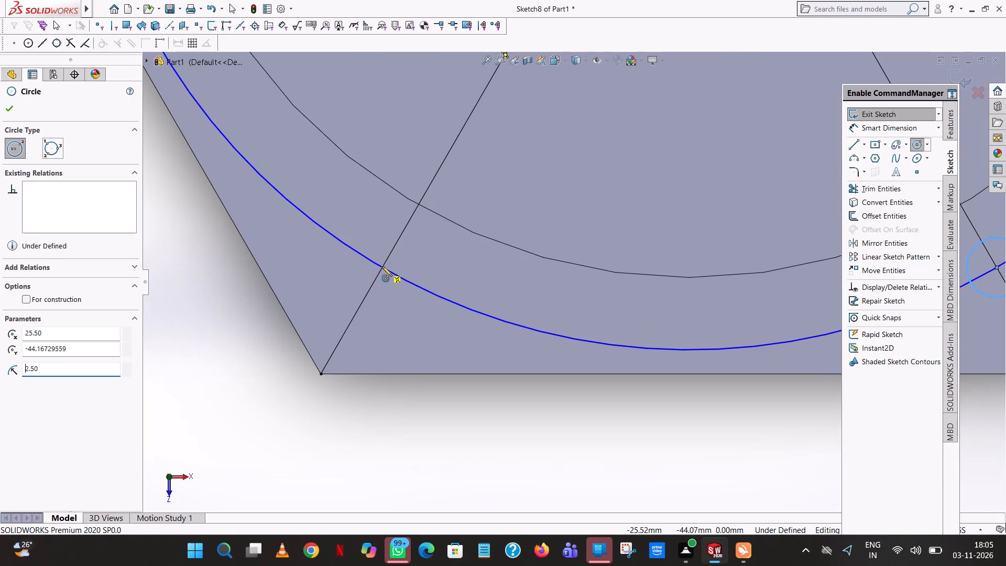
left_click(382, 267)
left_click(405, 259)
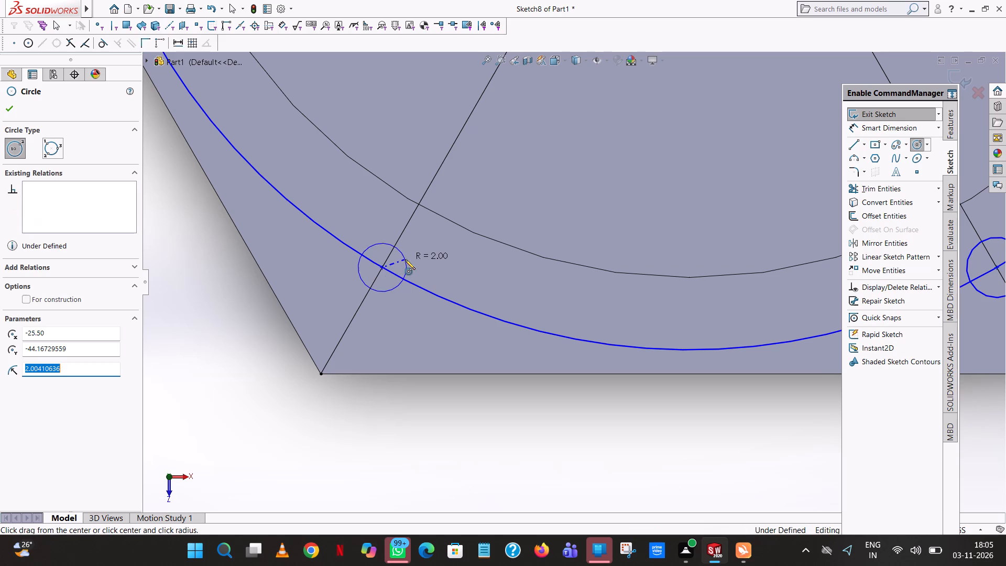
type("2.5")
key("Return")
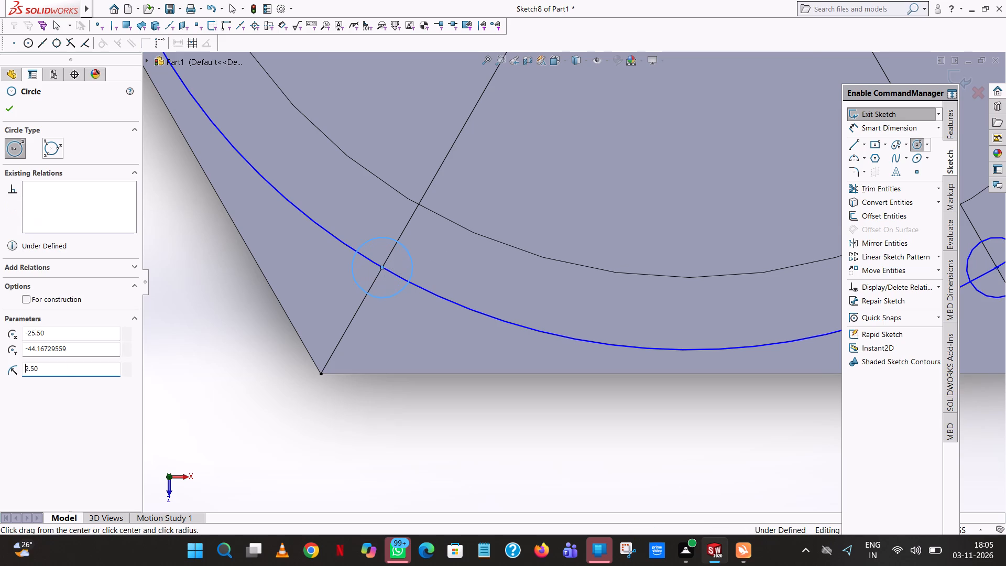
scroll(405, 259, "up", 10)
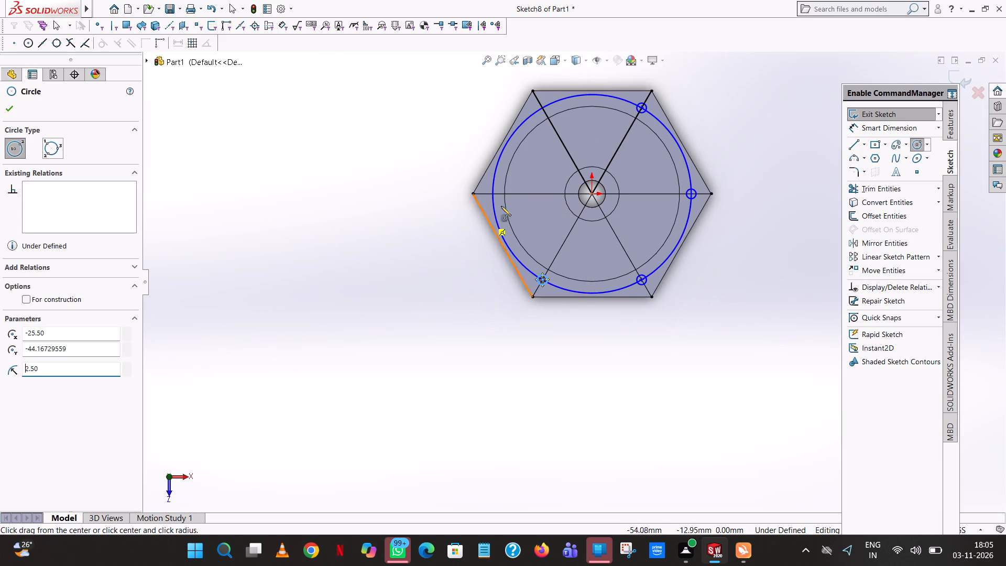
scroll(518, 195, "down", 2)
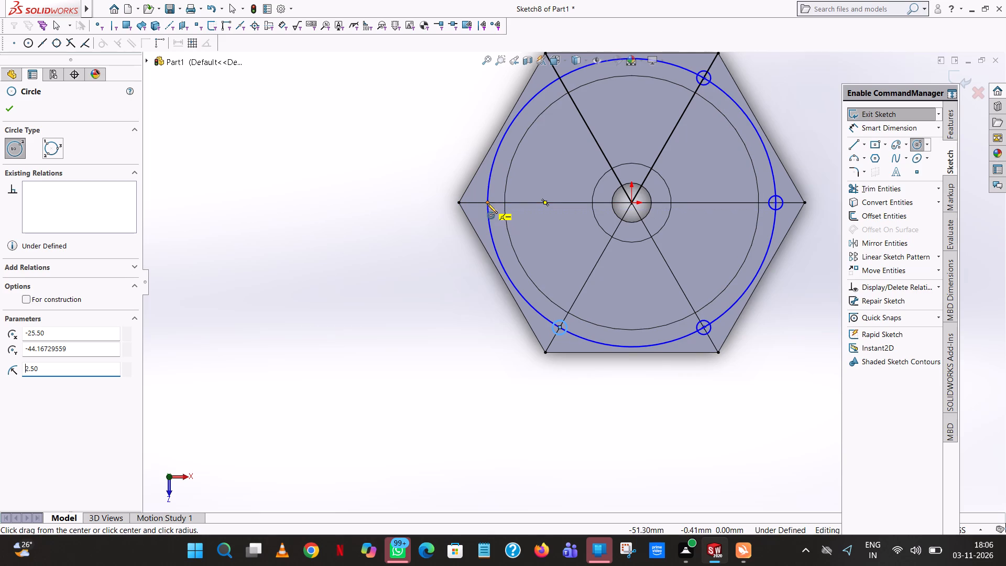
left_click(488, 203)
left_click(495, 192)
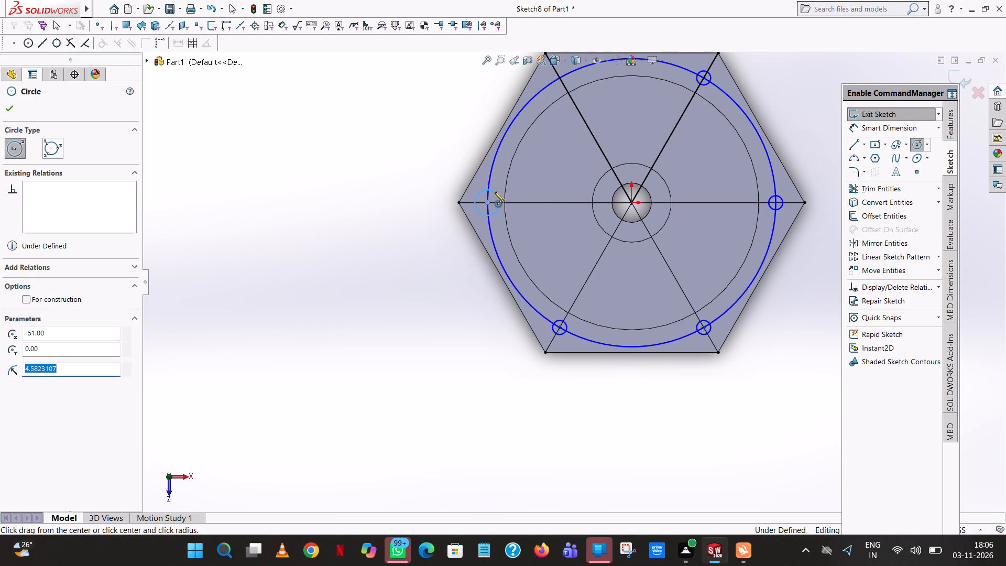
type("2.5")
key("Return")
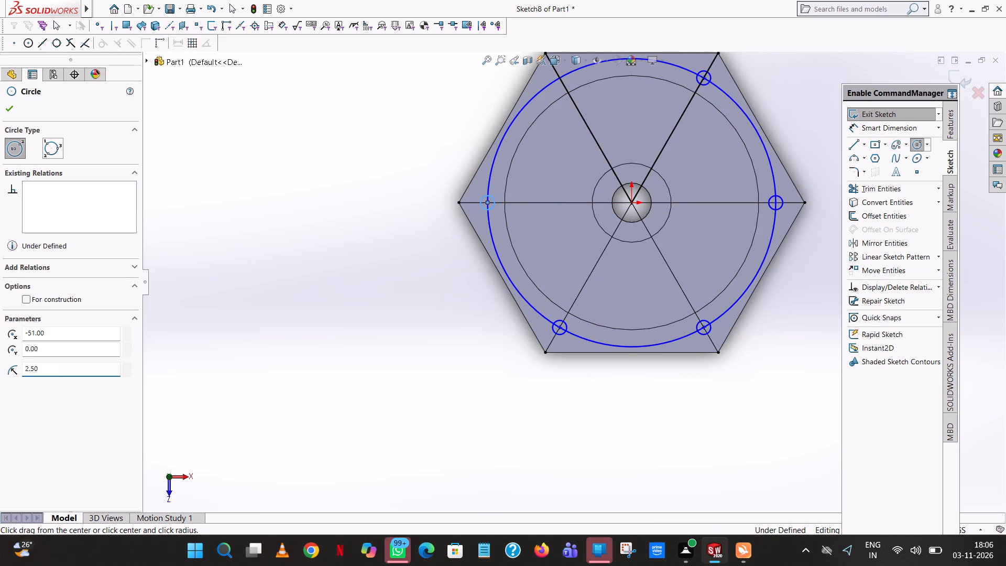
Draw a 2.5 mm radius circle where the large sketch circle crosses the upper-left radial line, and end the Circle command.
scroll(666, 130, "up", 3)
scroll(599, 179, "down", 5)
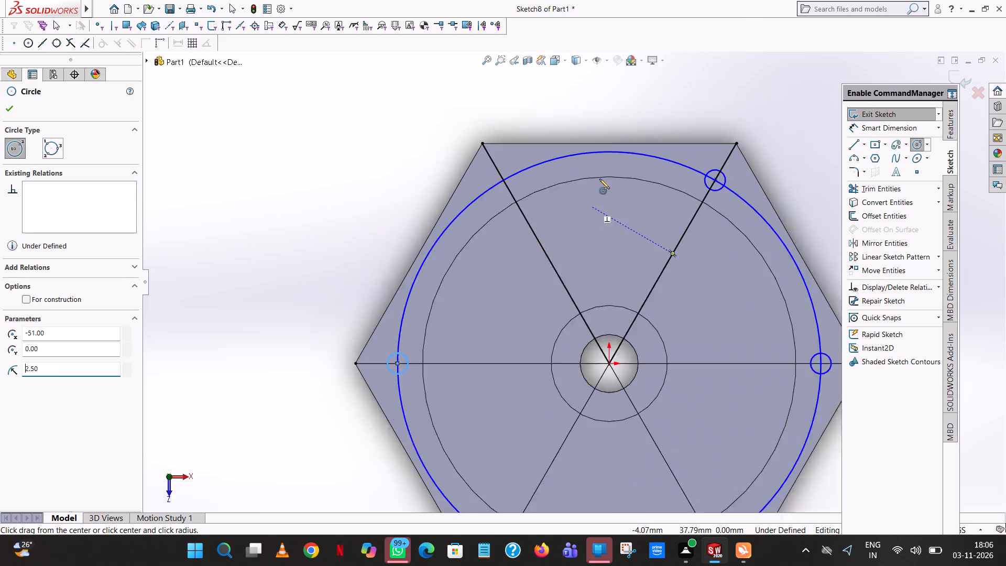
scroll(599, 179, "down", 2)
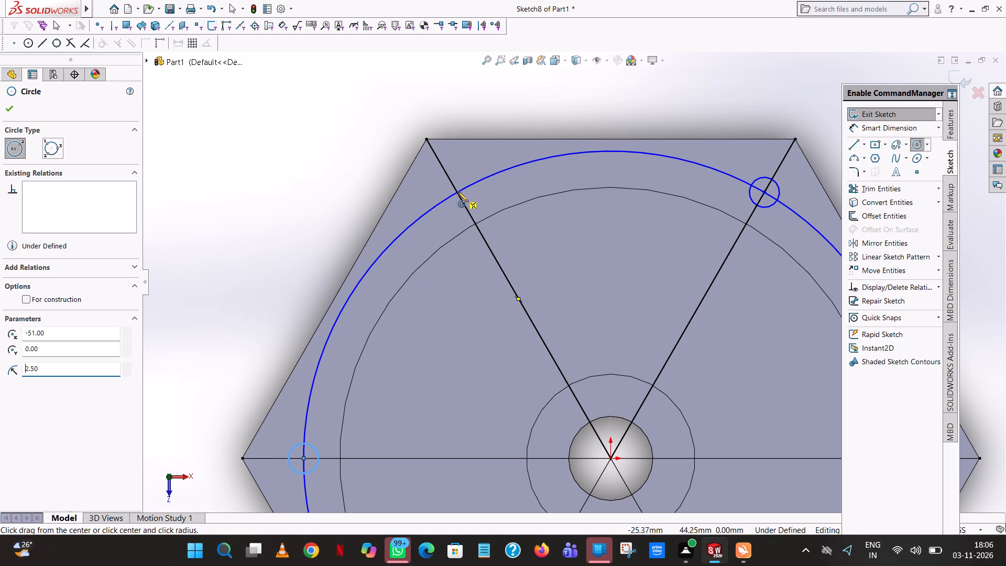
left_click(458, 192)
left_click(468, 182)
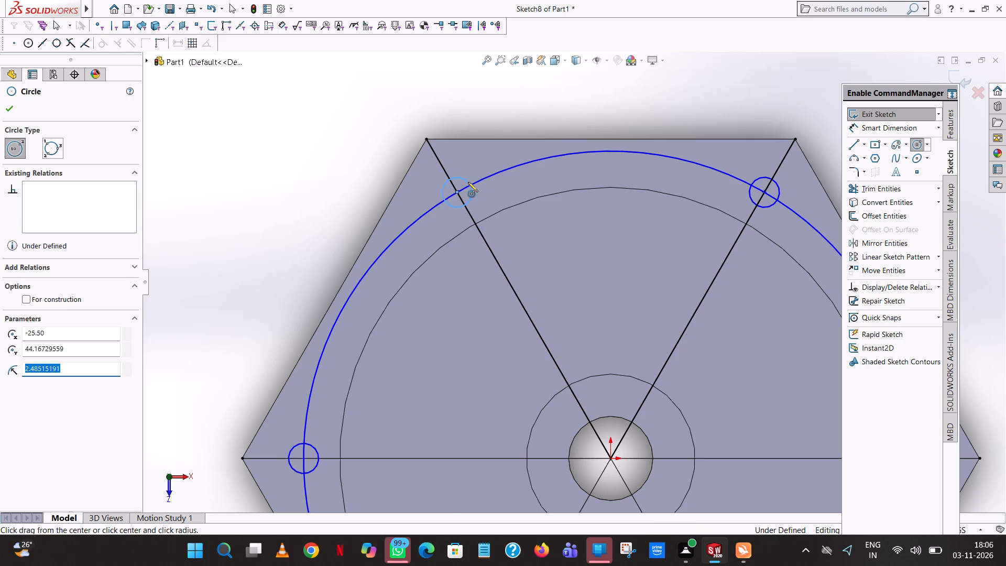
type("2.5")
key("Return")
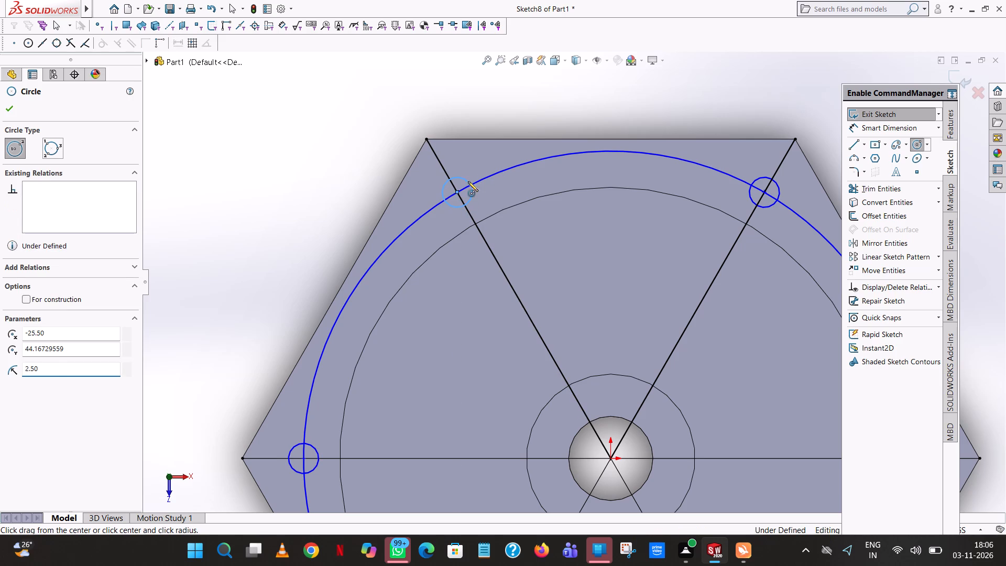
left_click(10, 114)
left_click(228, 149)
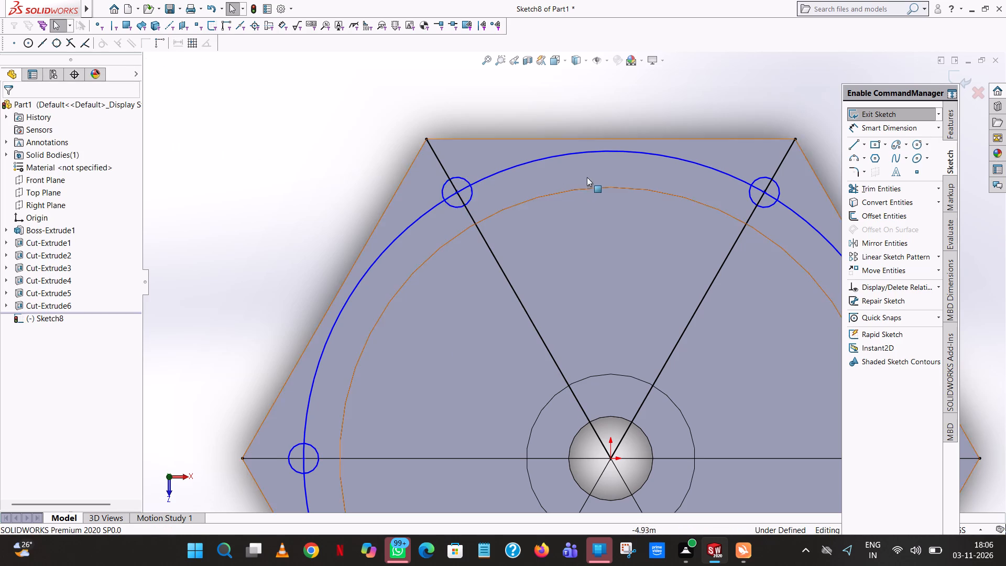
Trim away all segments of the radial lines running from the origin to the hexagon's right and lower-right vertices.
scroll(588, 177, "up", 7)
left_click(871, 191)
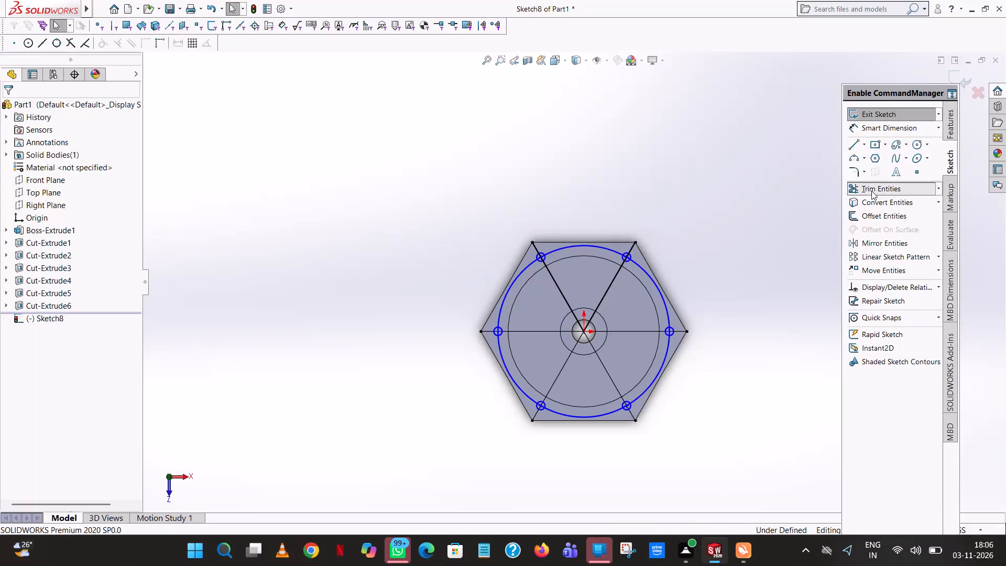
left_click(683, 329)
scroll(687, 335, "down", 10)
left_click(465, 228)
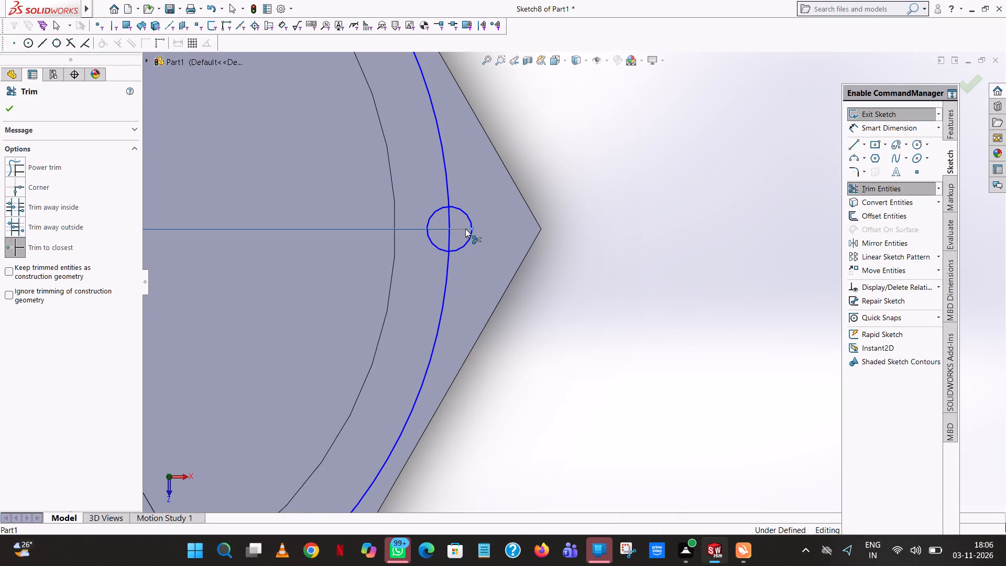
left_click(435, 226)
left_click(418, 228)
scroll(379, 217, "up", 7)
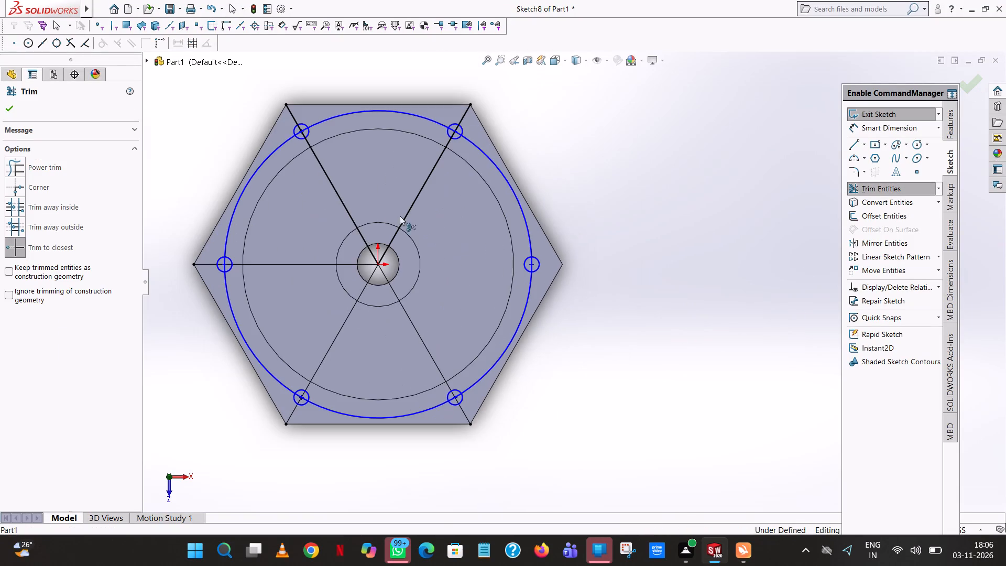
left_click(465, 417)
scroll(472, 411, "down", 8)
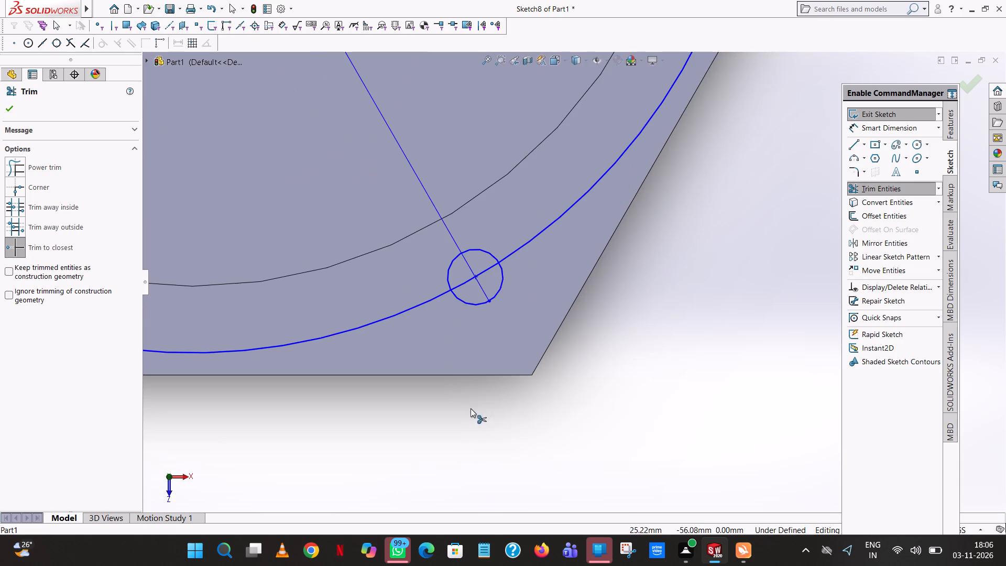
left_click(482, 289)
left_click(472, 271)
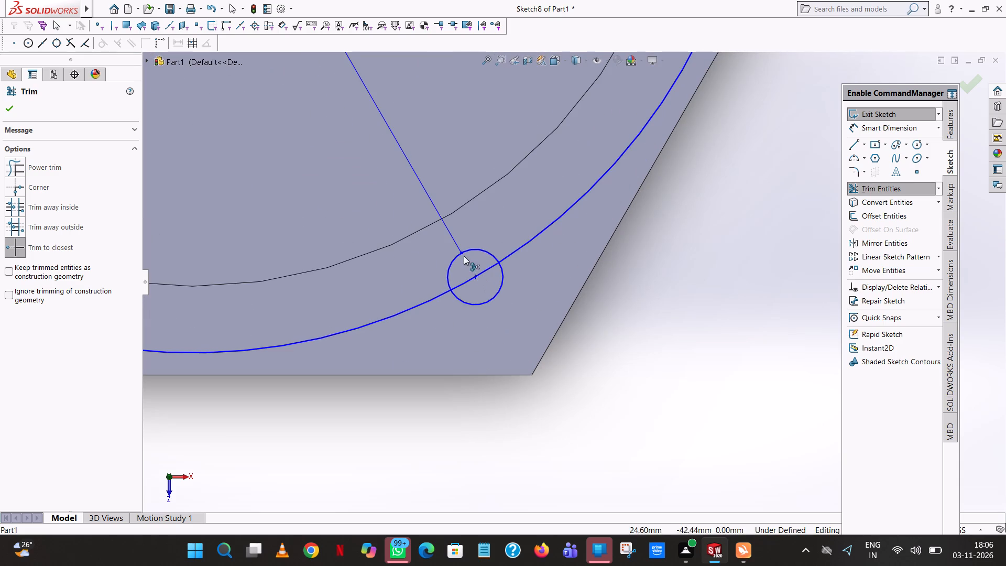
left_click(455, 243)
Trim away all segments of the radial lines running to the hexagon's lower-left and left vertices.
scroll(343, 326, "up", 7)
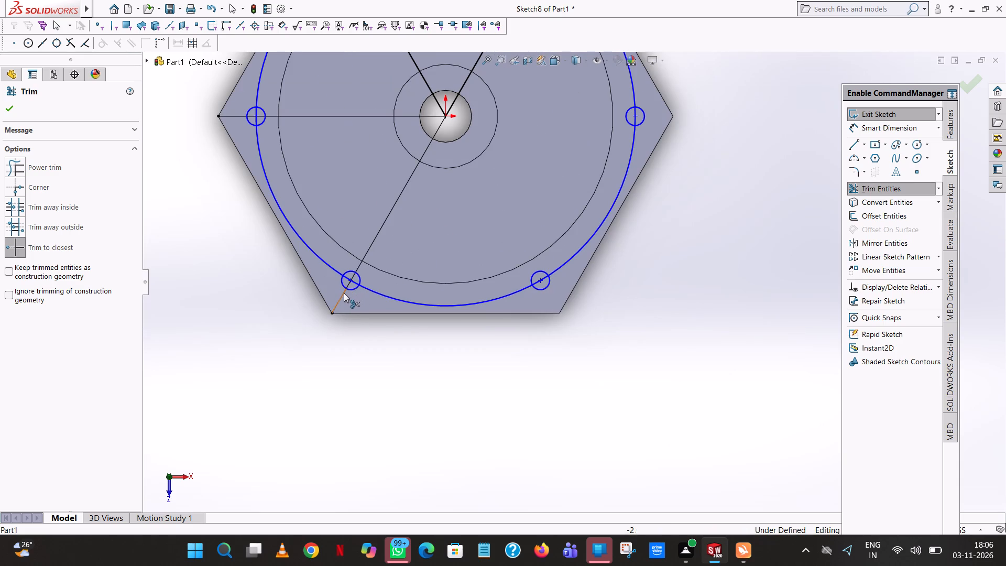
left_click(342, 298)
left_click(348, 284)
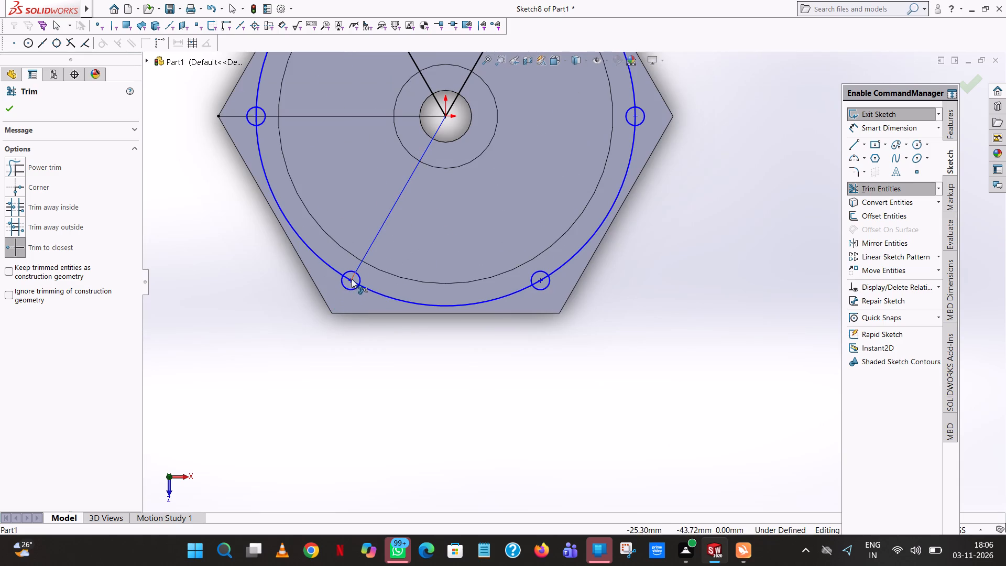
left_click(352, 279)
left_click(364, 259)
left_click(283, 115)
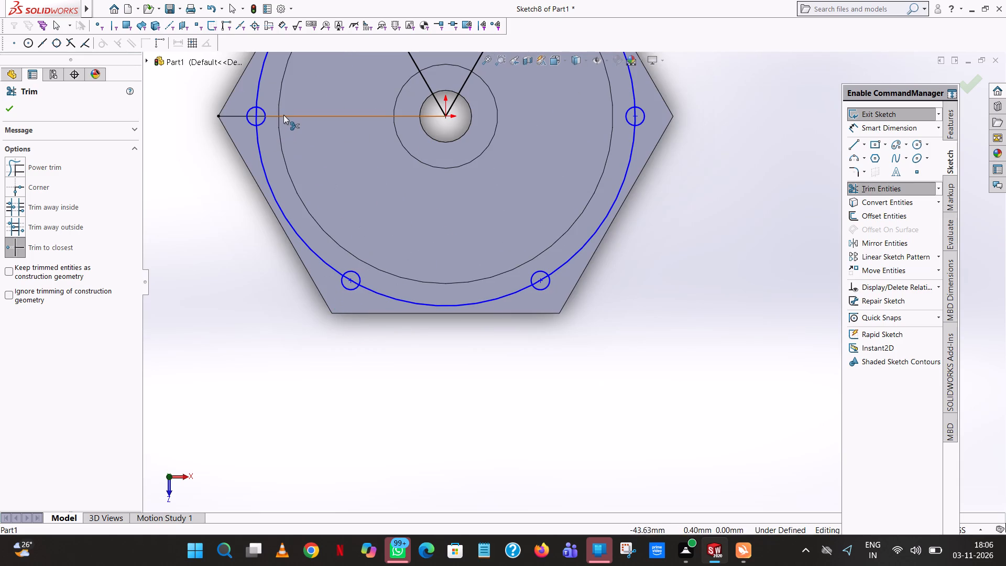
left_click(262, 114)
left_click(253, 116)
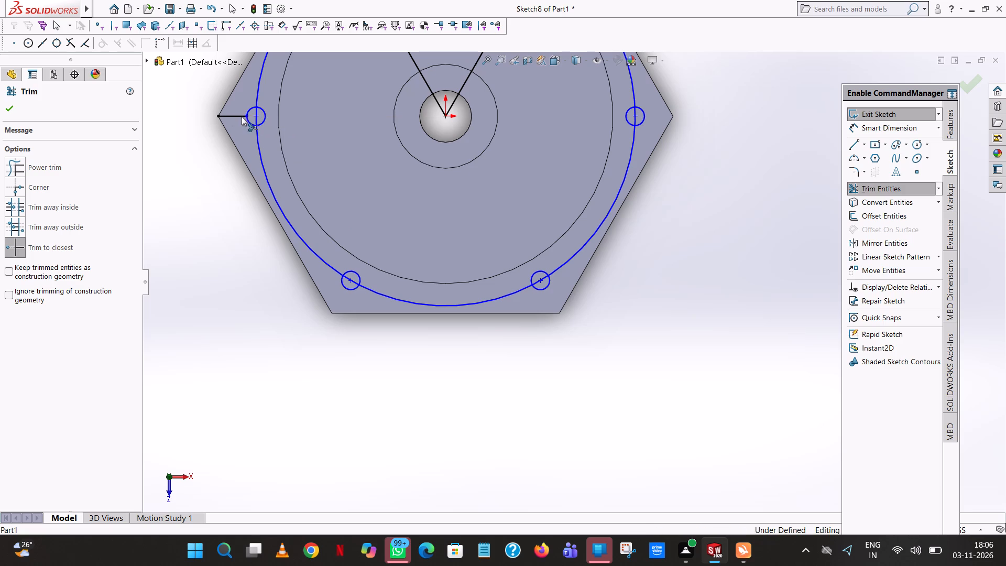
left_click(231, 116)
Trim away all segments of the radial lines running to the hexagon's upper-left and upper-right vertices.
scroll(353, 93, "up", 1)
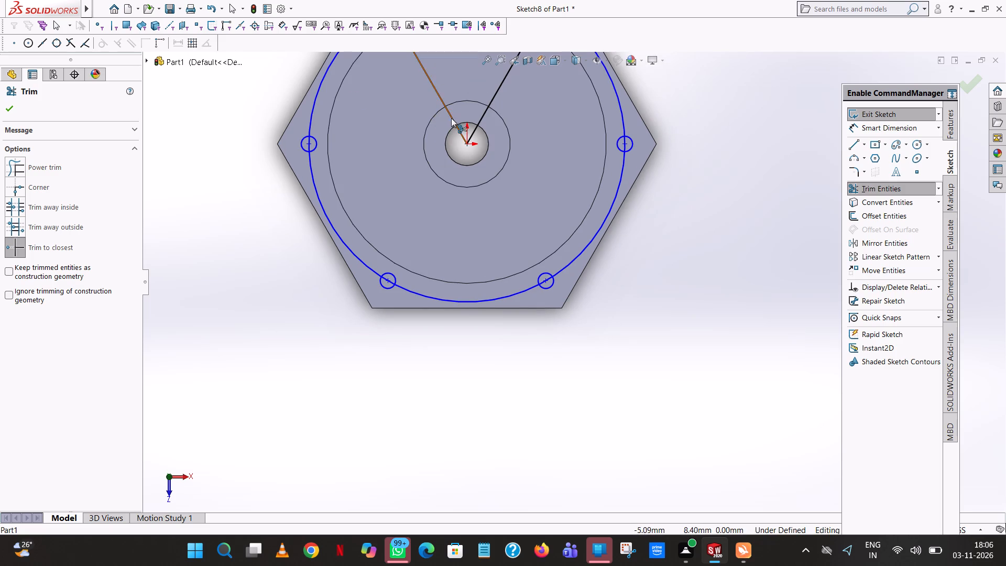
left_click(451, 118)
left_click(482, 121)
scroll(528, 84, "up", 3)
scroll(565, 139, "down", 9)
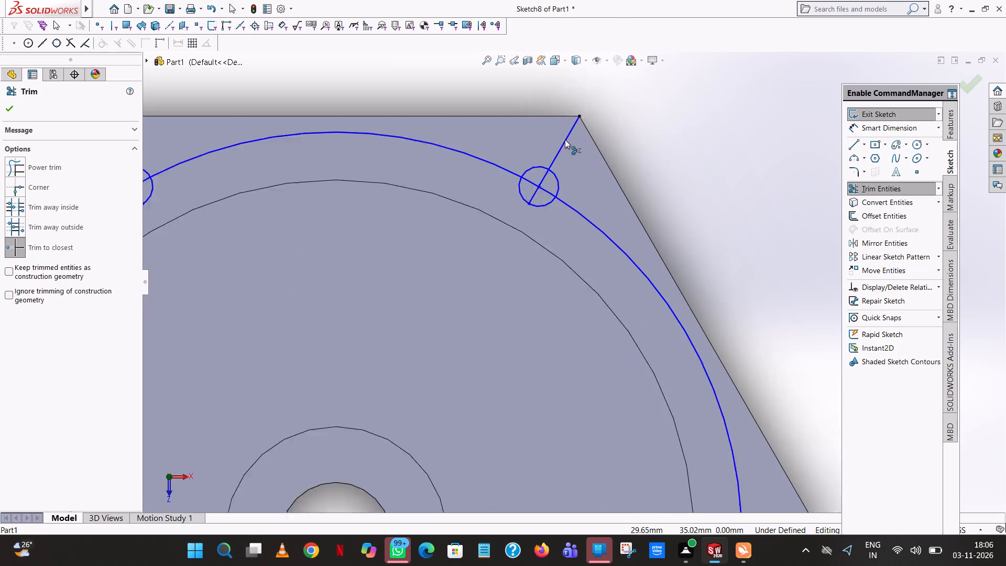
left_click(527, 211)
left_click(540, 191)
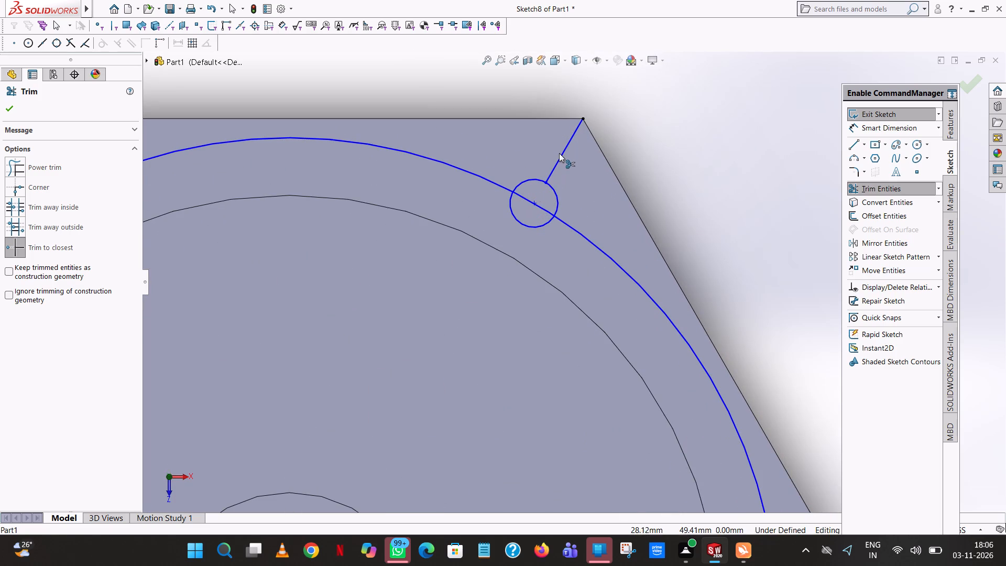
left_click(559, 153)
left_click(561, 153)
scroll(204, 179, "up", 7)
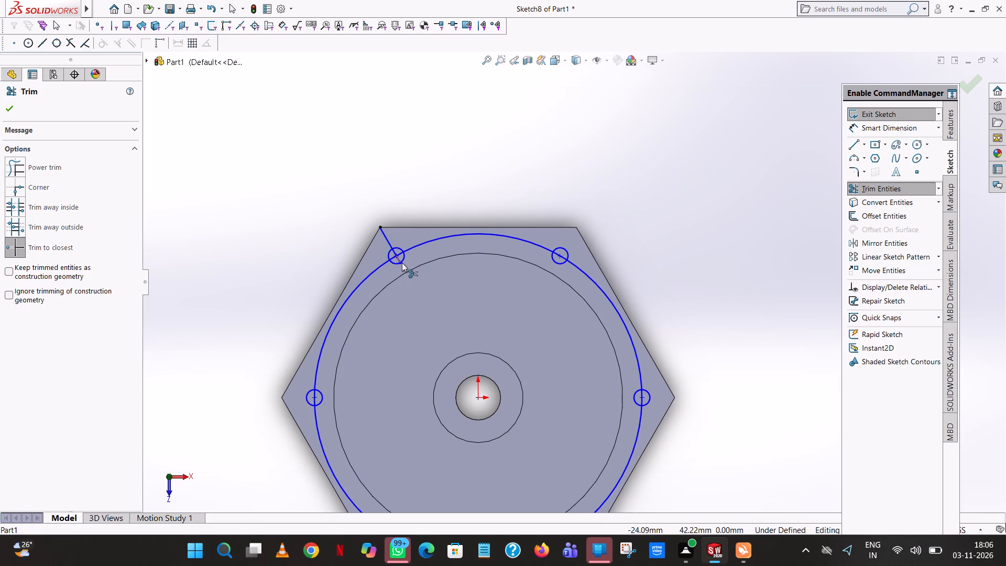
left_click(399, 260)
left_click(395, 253)
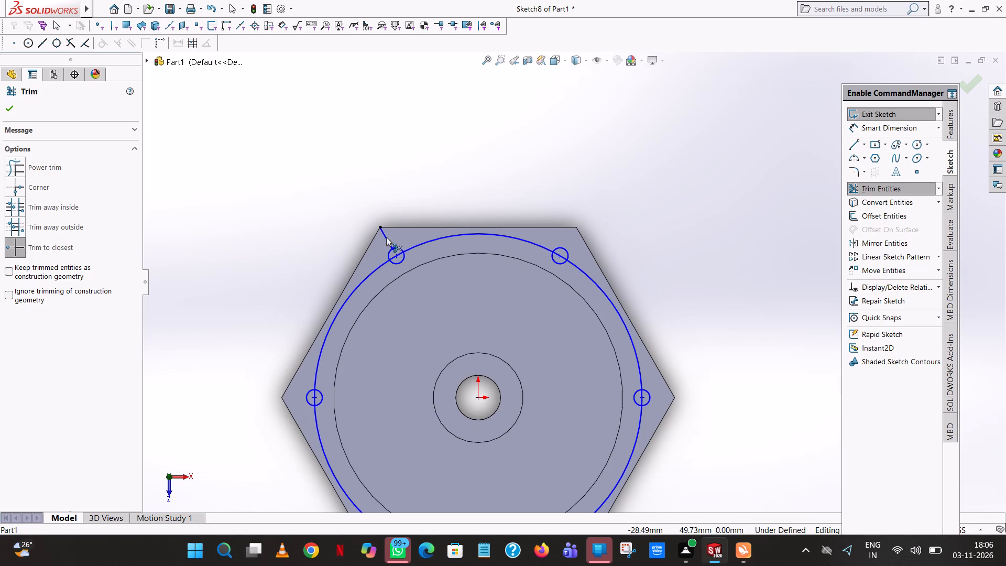
left_click(386, 237)
left_click(14, 111)
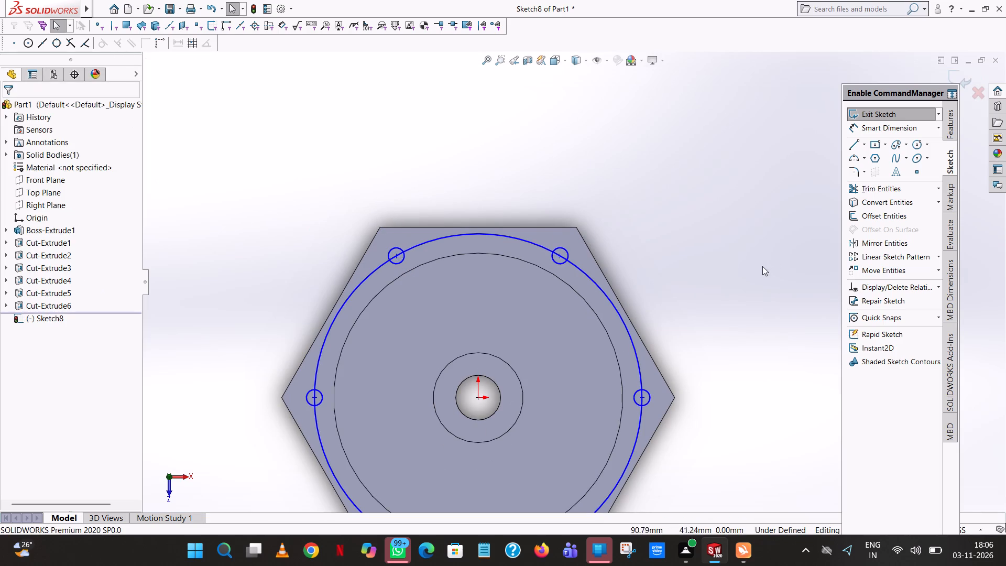
Dimension the diameters of the large sketch circle and the small upper-right circle, keeping both sizes as drawn.
left_click(876, 124)
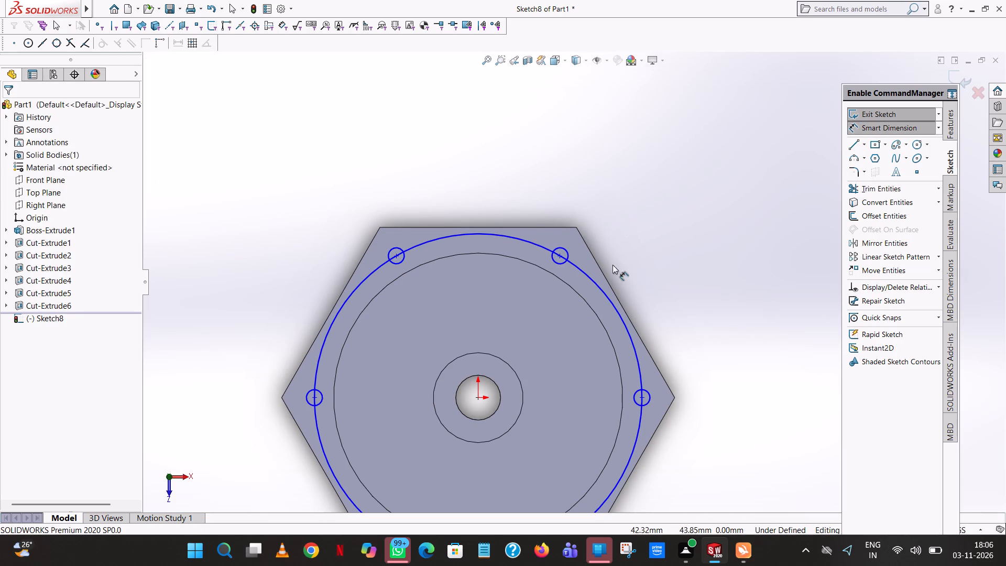
left_click(607, 294)
left_click(681, 188)
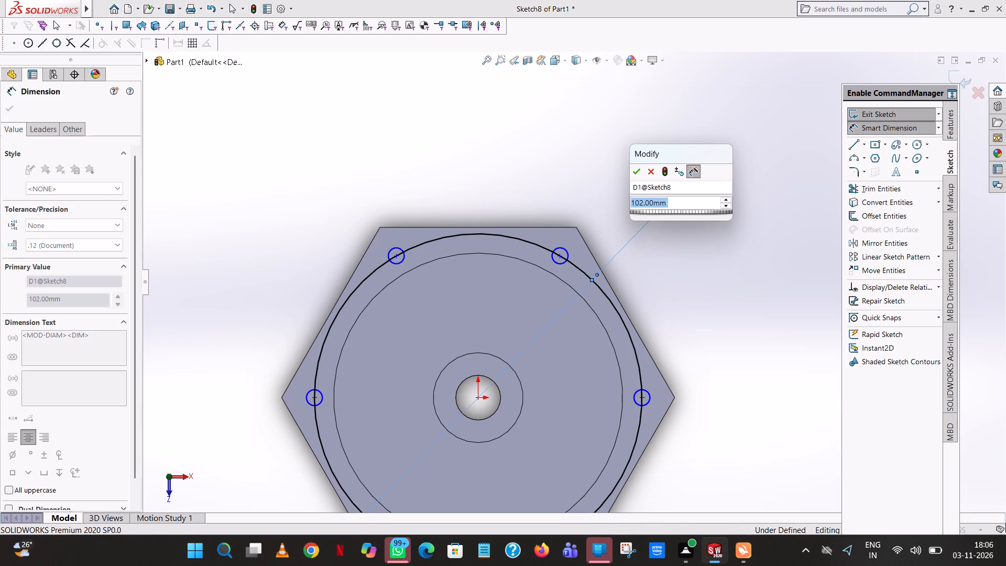
left_click(640, 169)
left_click(599, 157)
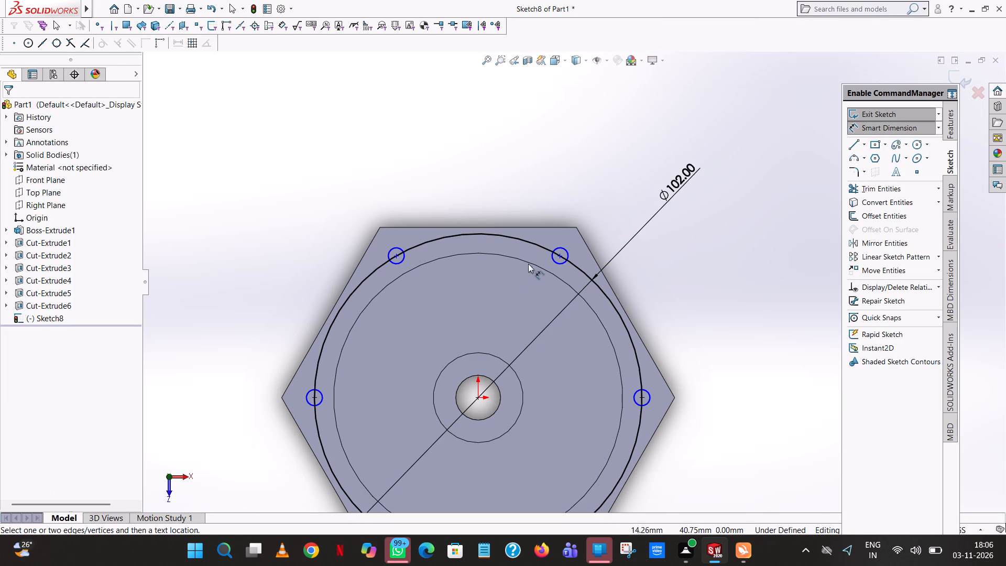
left_click(567, 250)
left_click(618, 164)
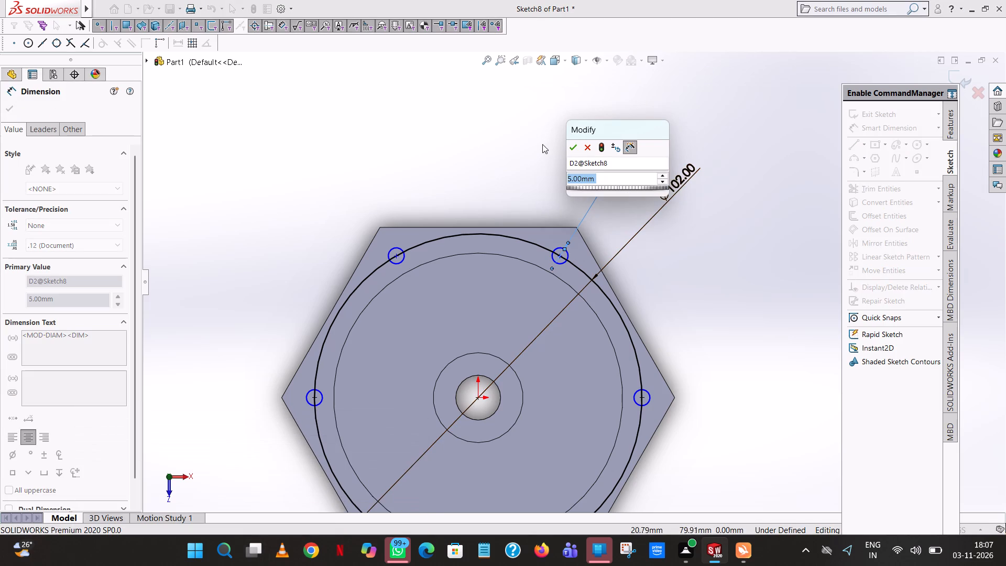
left_click(579, 149)
left_click(520, 162)
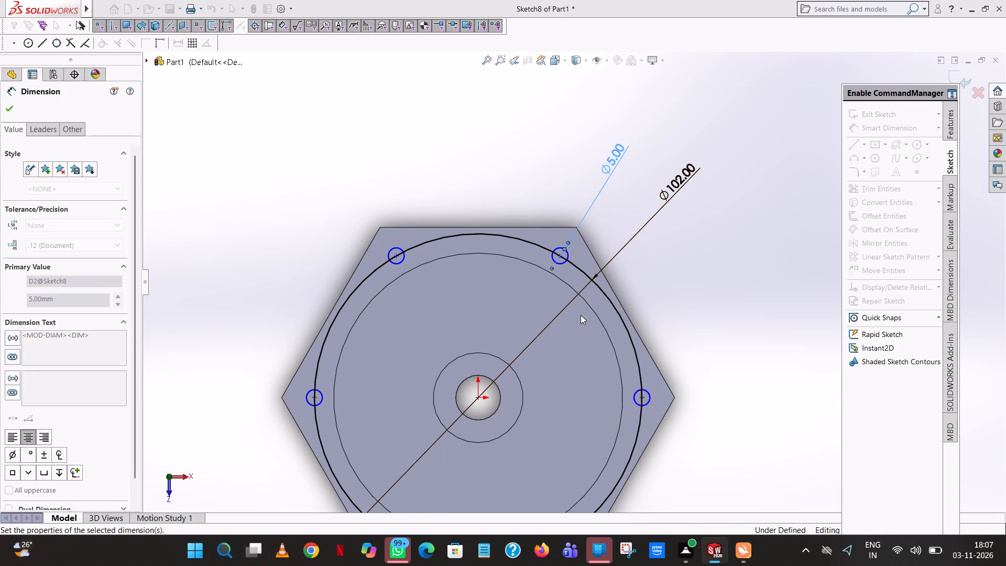
Dimension the horizontal distance from the origin to the upper-right small circle's centre, keeping it as drawn.
scroll(573, 335, "up", 5)
scroll(580, 419, "up", 5)
scroll(567, 395, "down", 4)
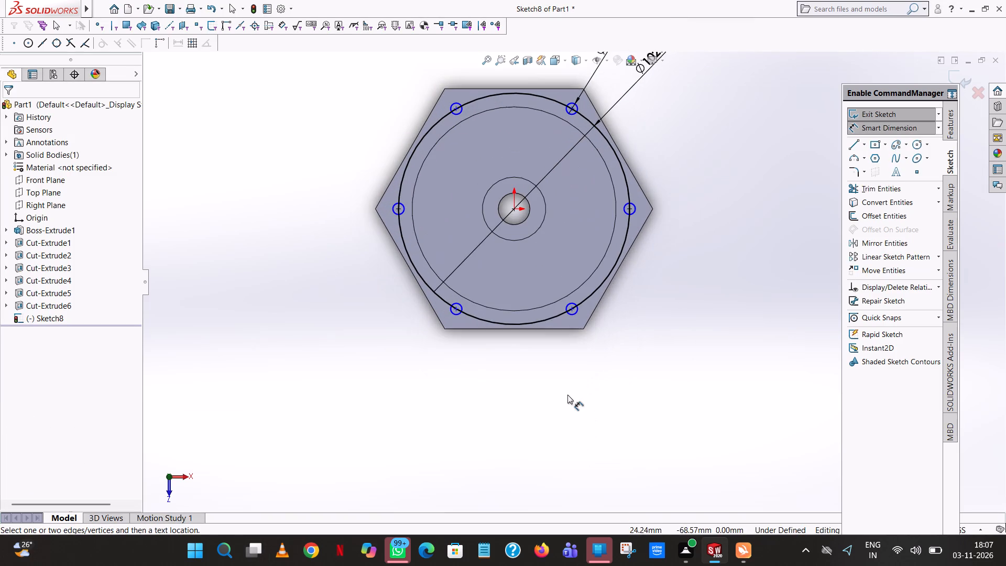
left_click(515, 208)
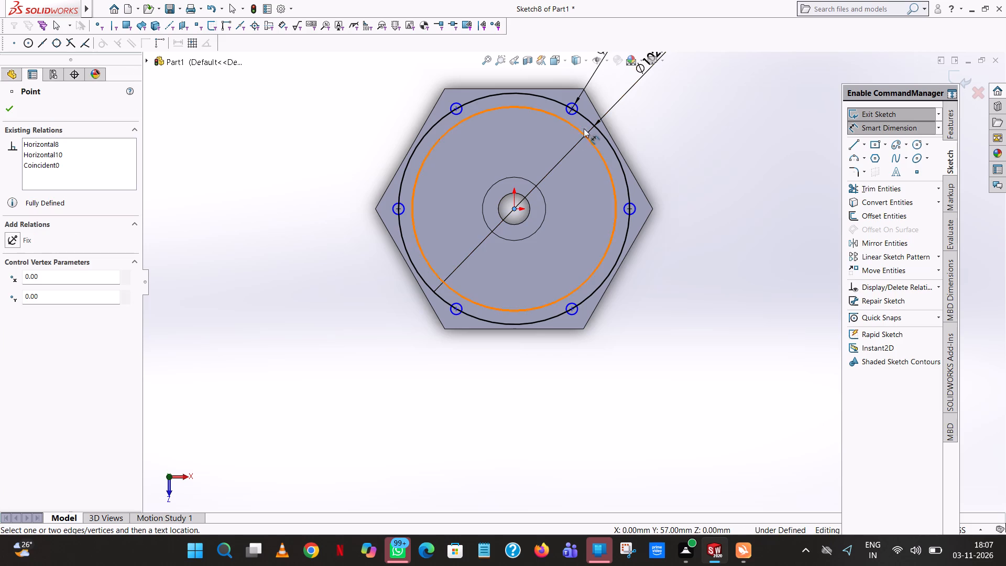
left_click(573, 108)
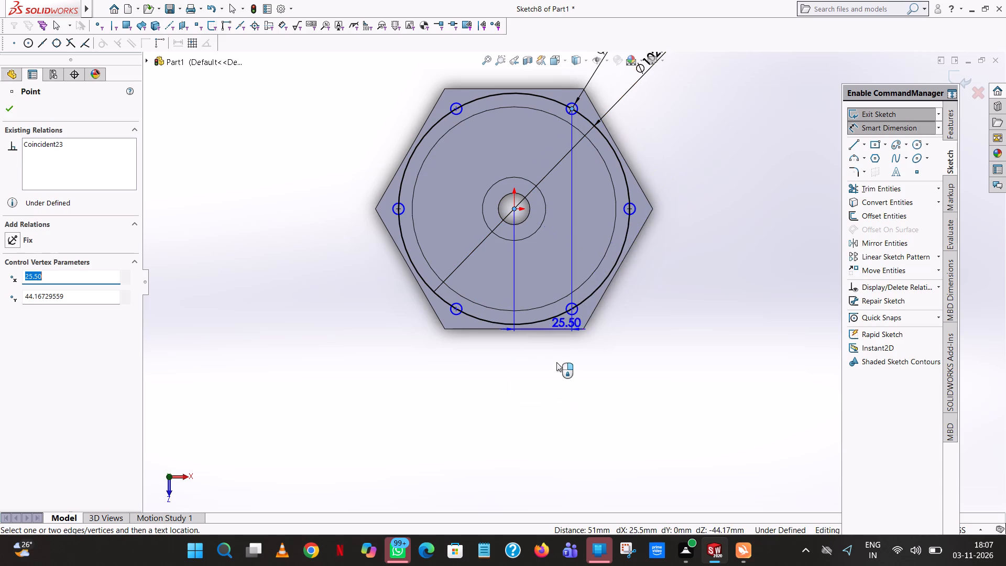
left_click(552, 383)
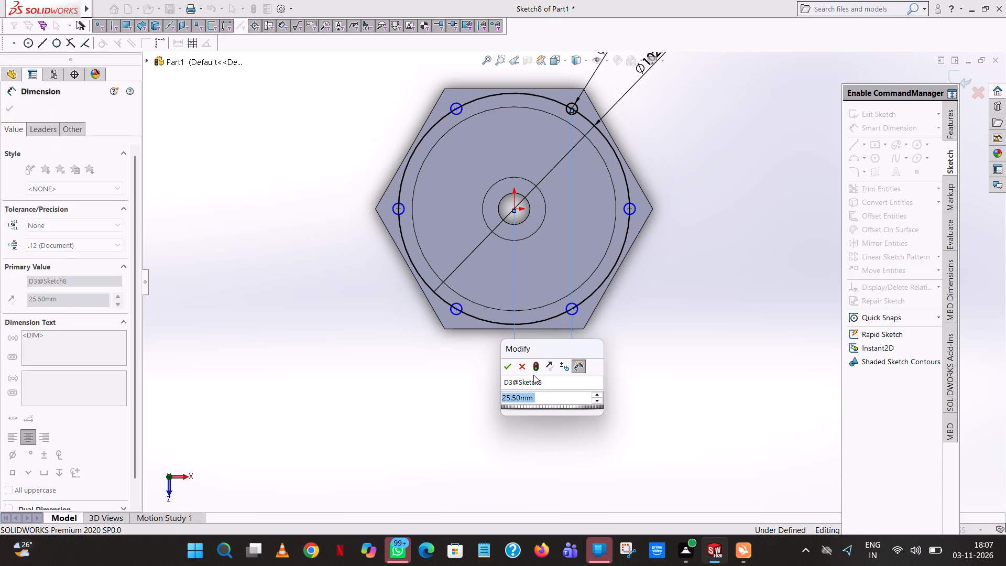
left_click(508, 369)
left_click(372, 369)
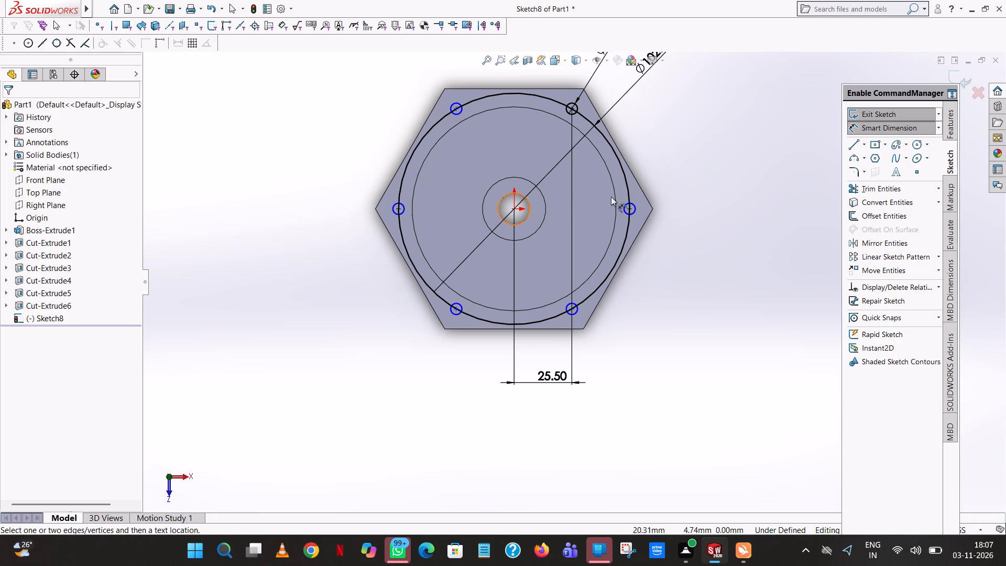
Dimension the diameters of the small circles at the hexagon's right and lower-right corners, keeping both sizes as drawn.
left_click(636, 208)
left_click(720, 137)
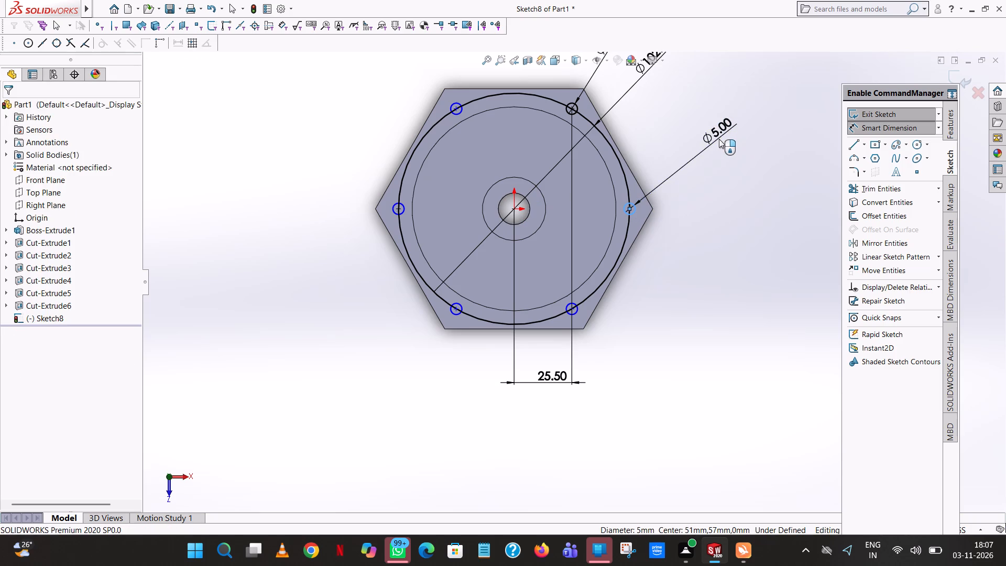
left_click(680, 114)
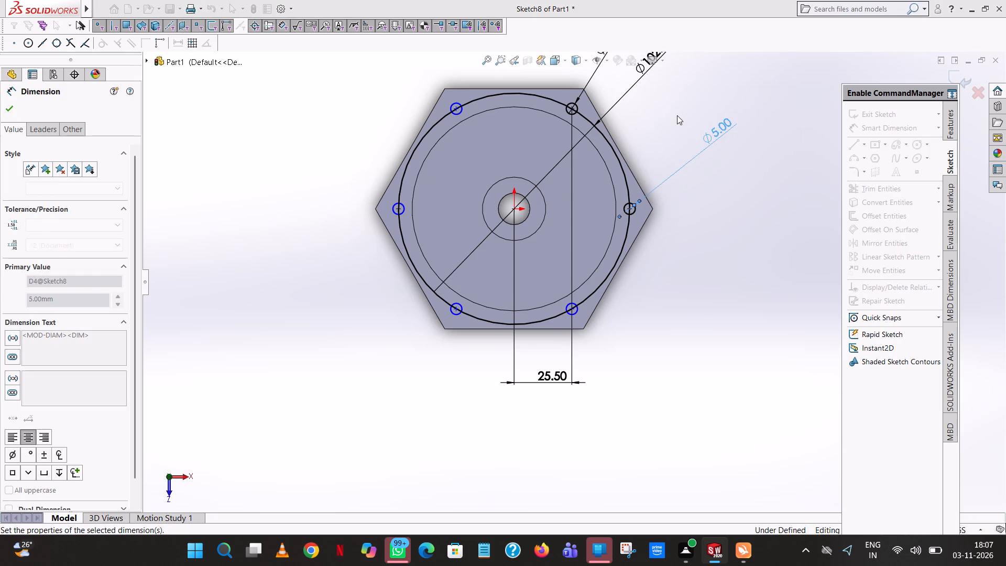
left_click(677, 115)
left_click(579, 310)
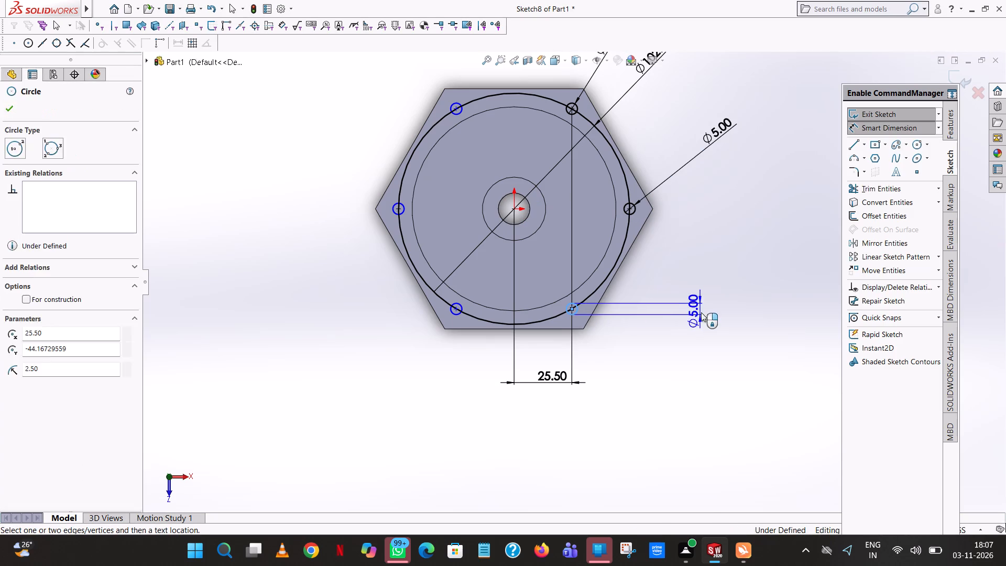
left_click(701, 312)
left_click(651, 297)
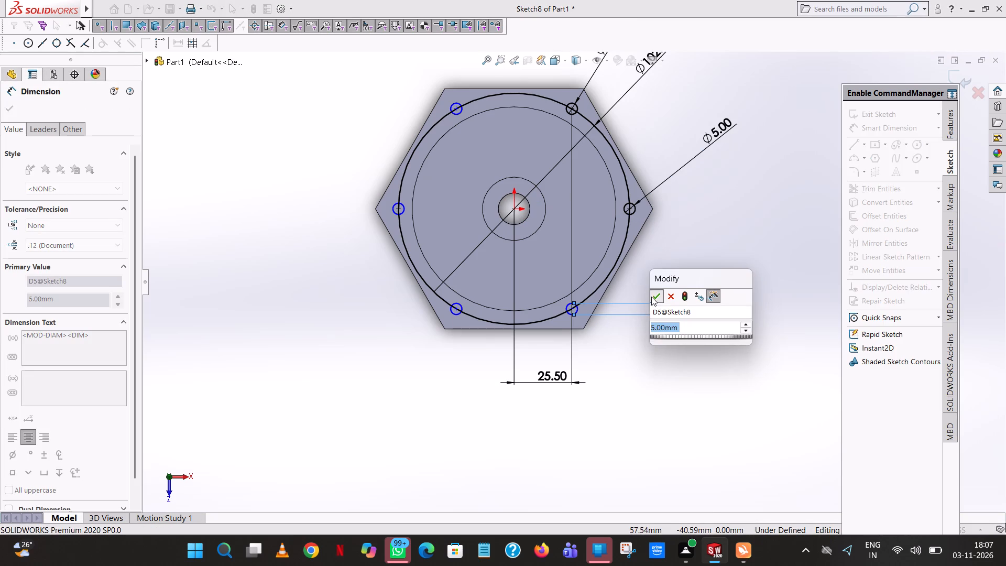
left_click(732, 192)
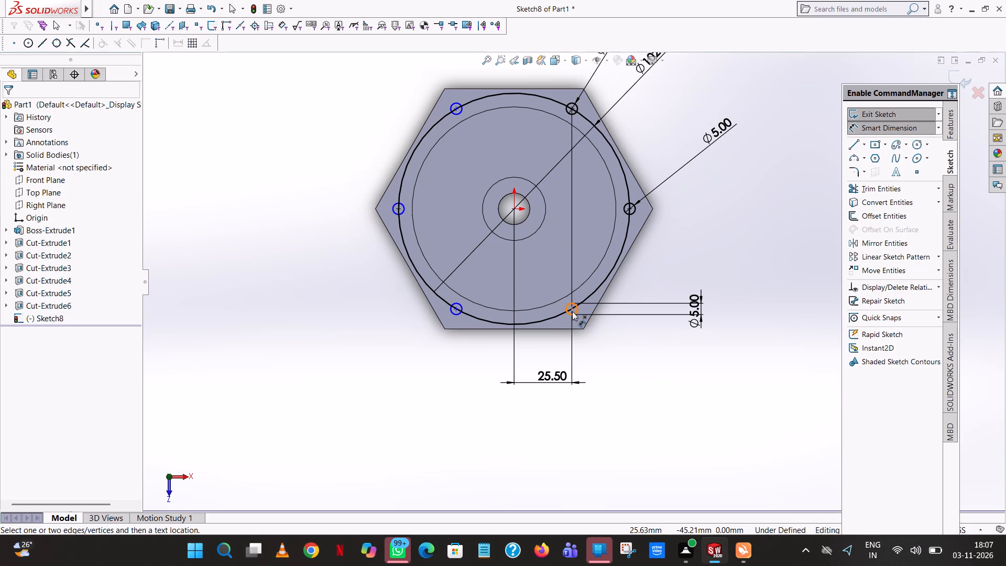
Dimension the lower-right small circle's vertical distance from the origin as drawn, and move its diameter dimension outward clear of it.
left_click(572, 311)
left_click(516, 209)
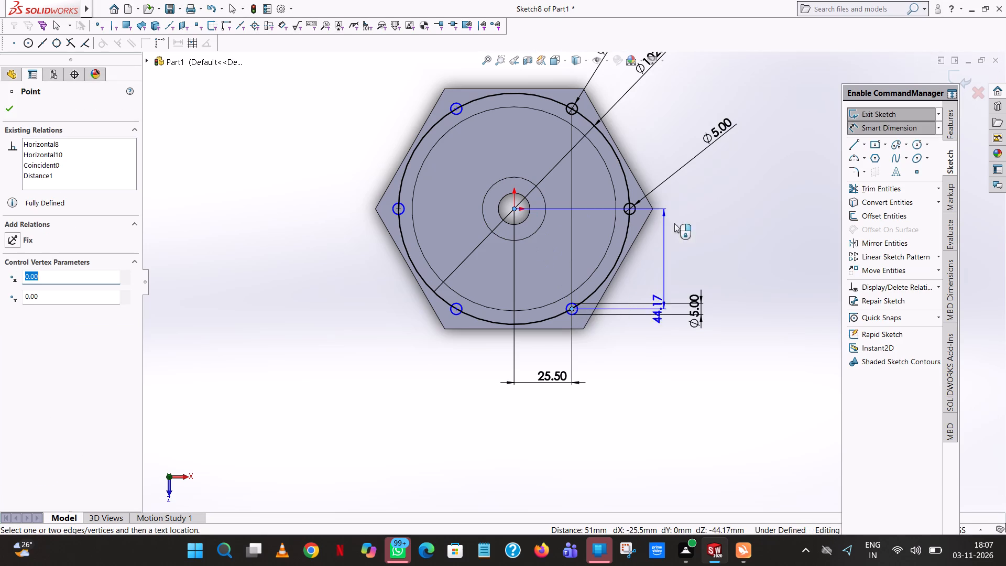
left_click(705, 223)
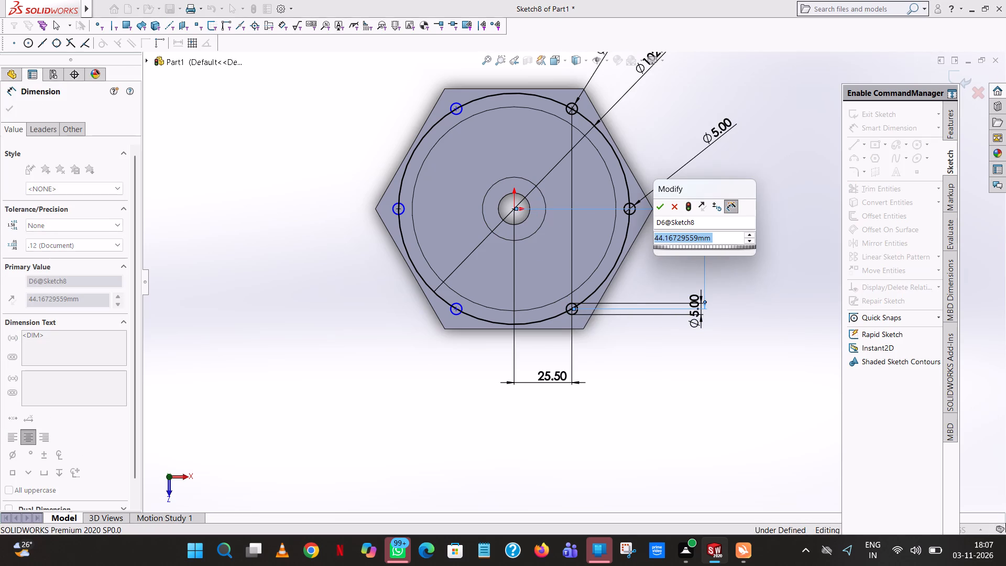
left_click(660, 211)
left_click(739, 163)
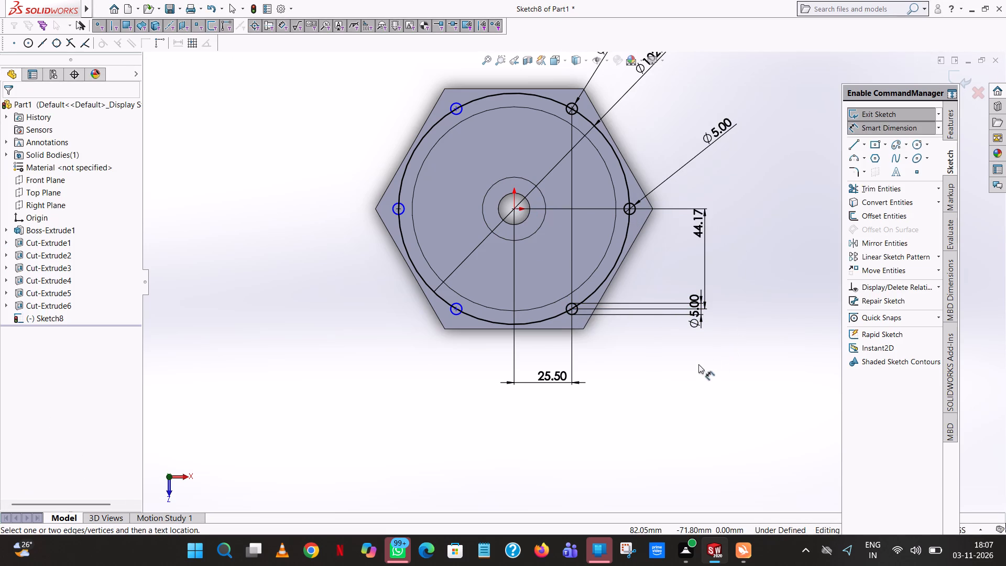
left_click_drag(698, 321, 747, 304)
left_click(688, 360)
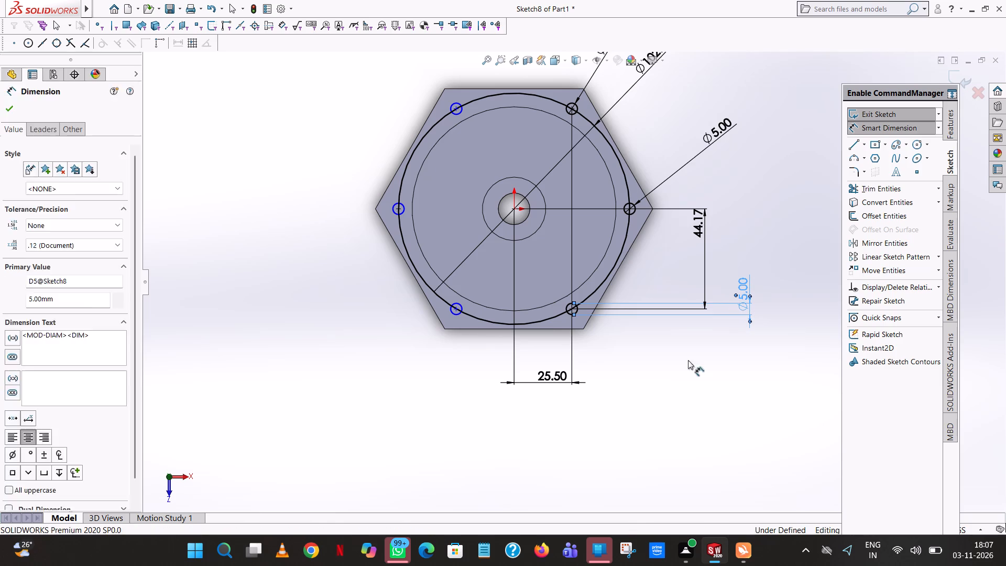
Dimension the lower-left small circle's diameter and its centre's horizontal distance from the origin, keeping both as drawn.
left_click(461, 307)
left_click(391, 319)
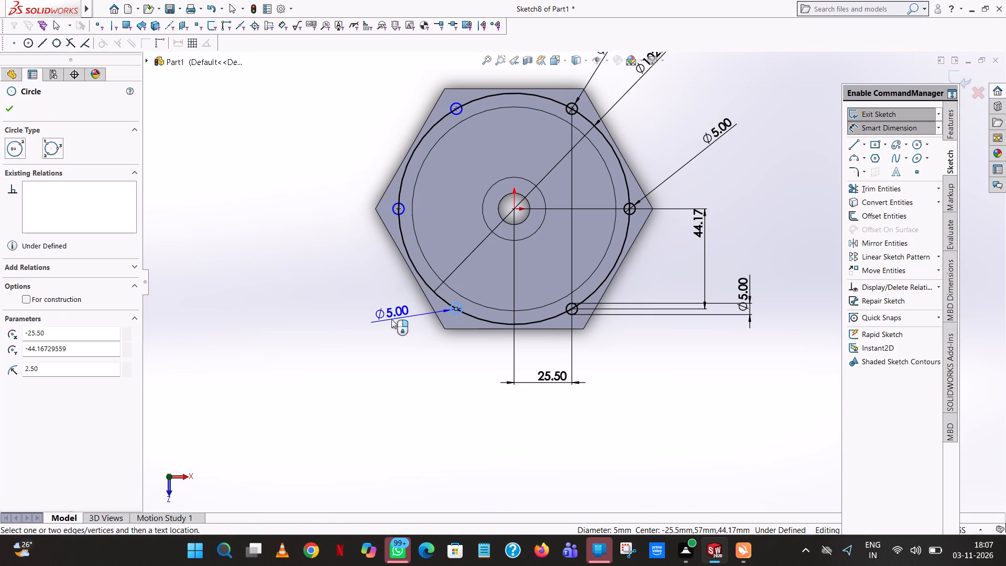
left_click(347, 306)
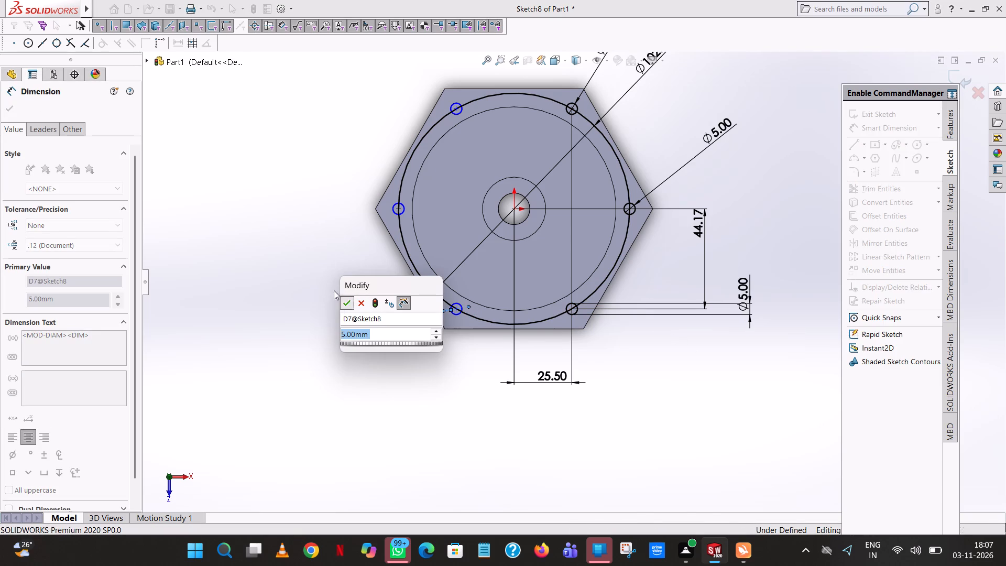
left_click(318, 204)
left_click(455, 309)
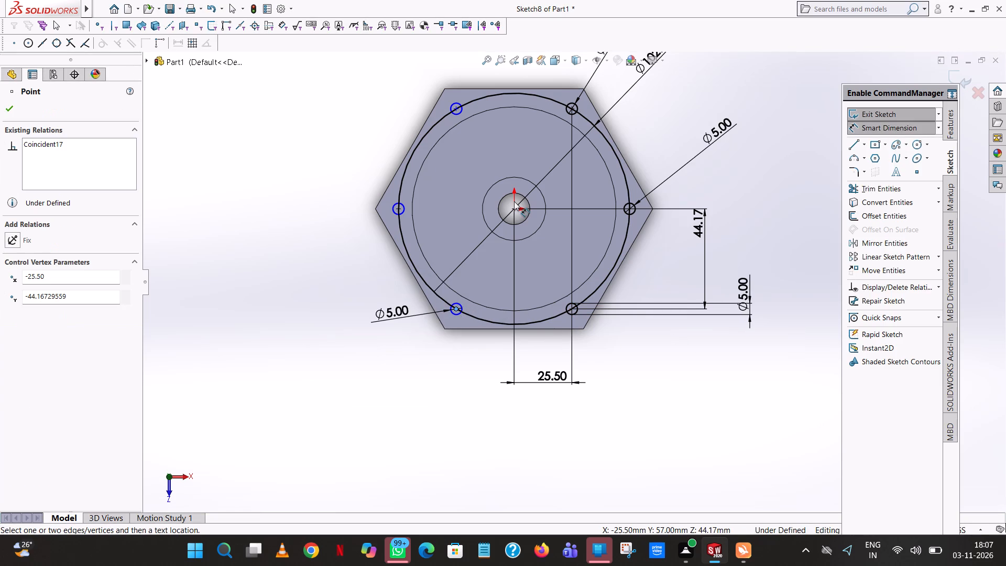
left_click(514, 208)
left_click(461, 363)
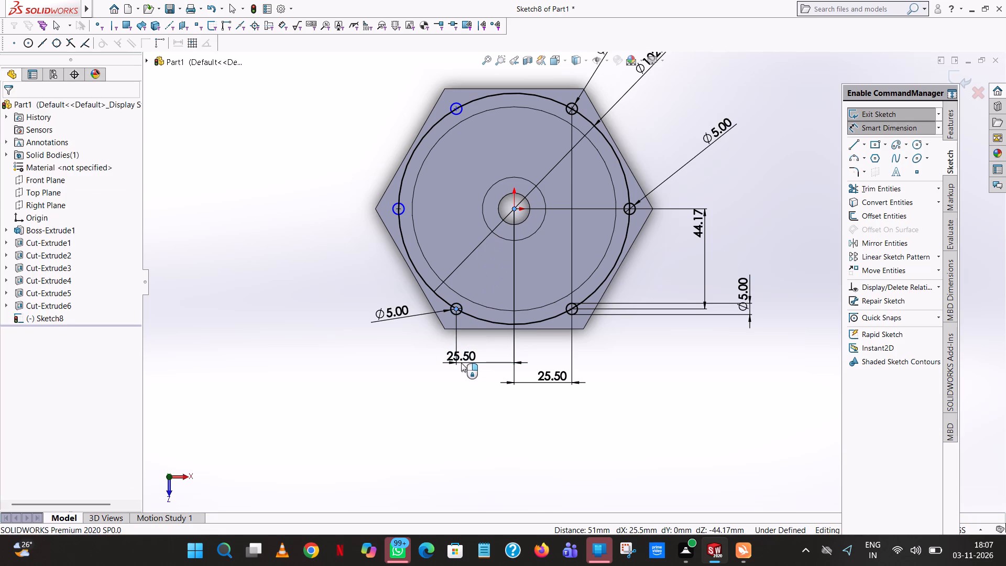
left_click(418, 350)
left_click(305, 296)
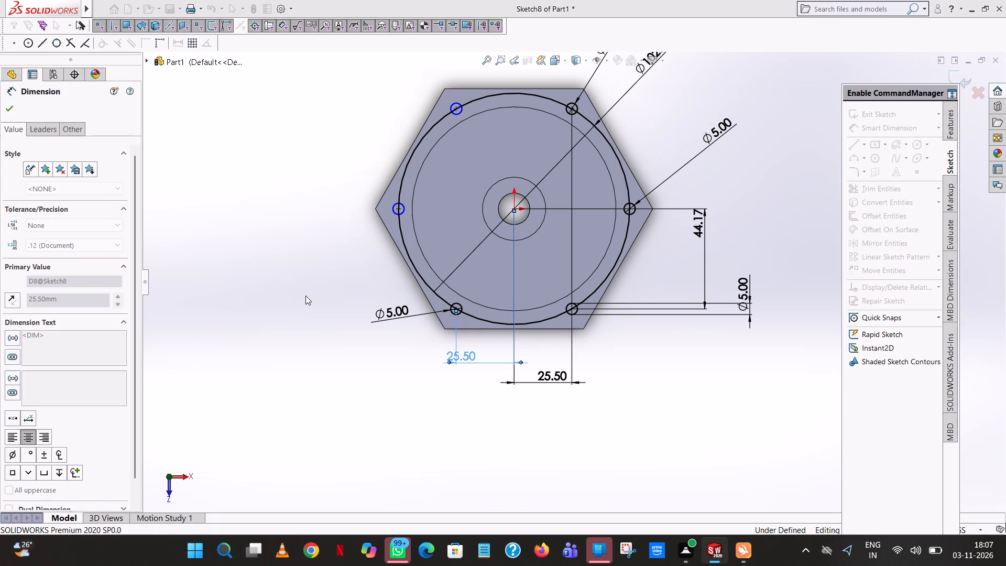
Dimension the diameters of the small circles at the hexagon's left and upper-left corners, keeping both sizes as drawn.
left_click(395, 210)
left_click(301, 243)
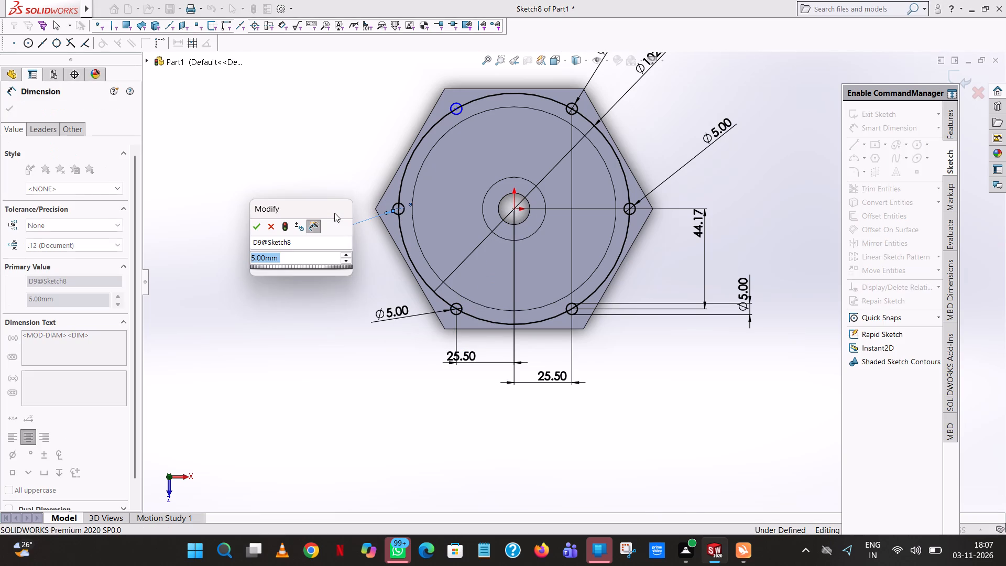
left_click(260, 225)
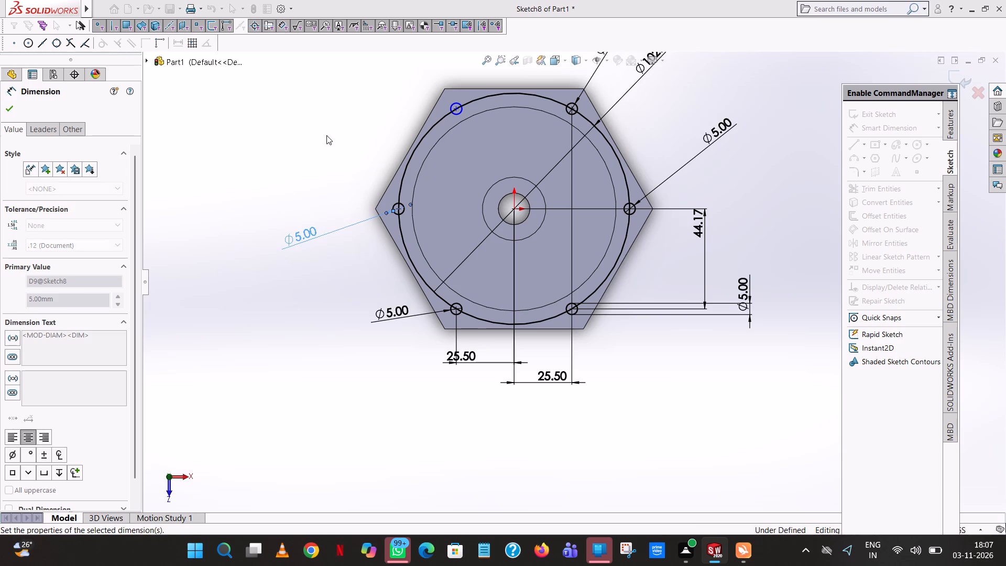
left_click(326, 135)
left_click(454, 103)
left_click(342, 143)
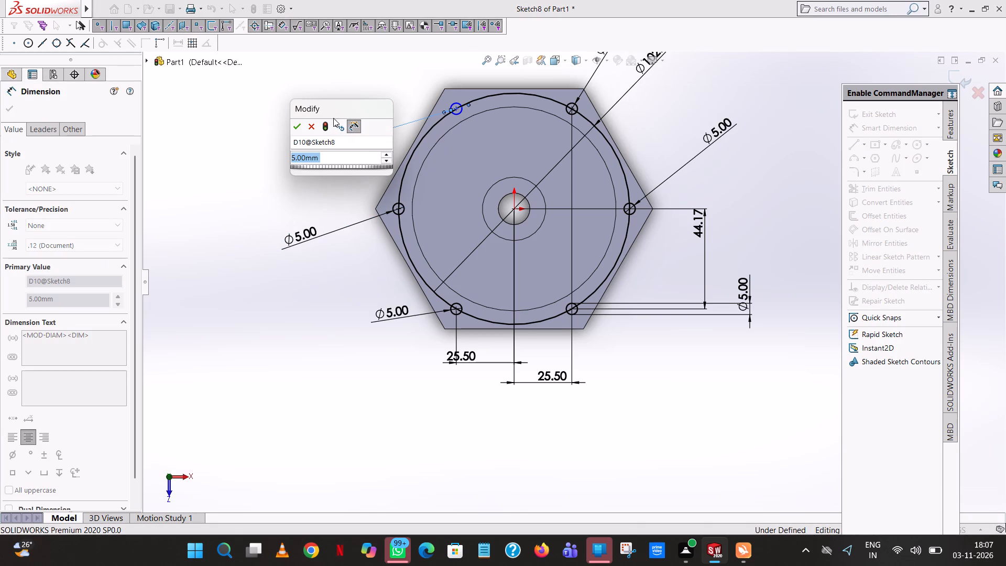
left_click(301, 121)
left_click(357, 89)
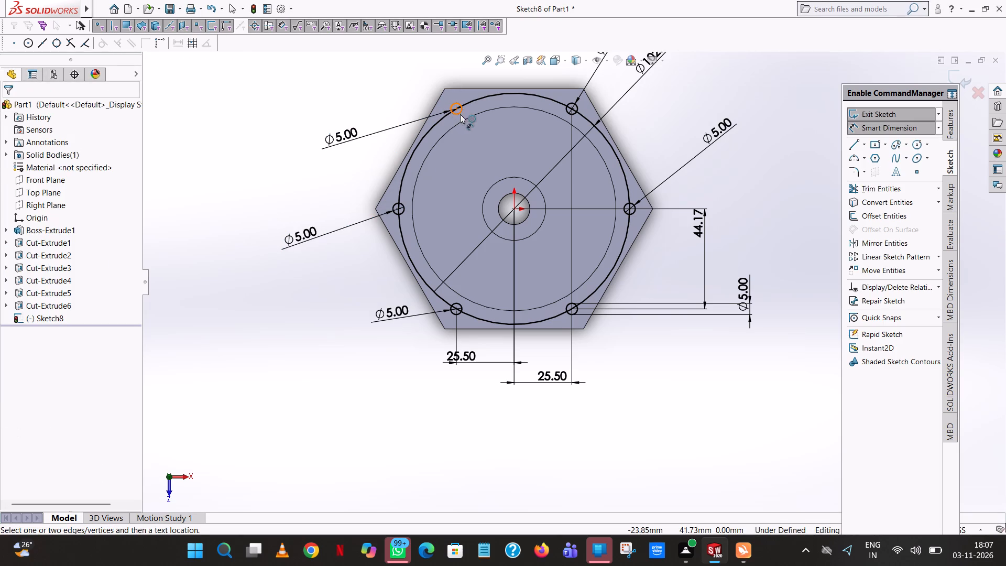
Dimension the vertical distance from the origin to the upper-left small circle's centre, keeping it as drawn, and finish dimensioning.
left_click(456, 110)
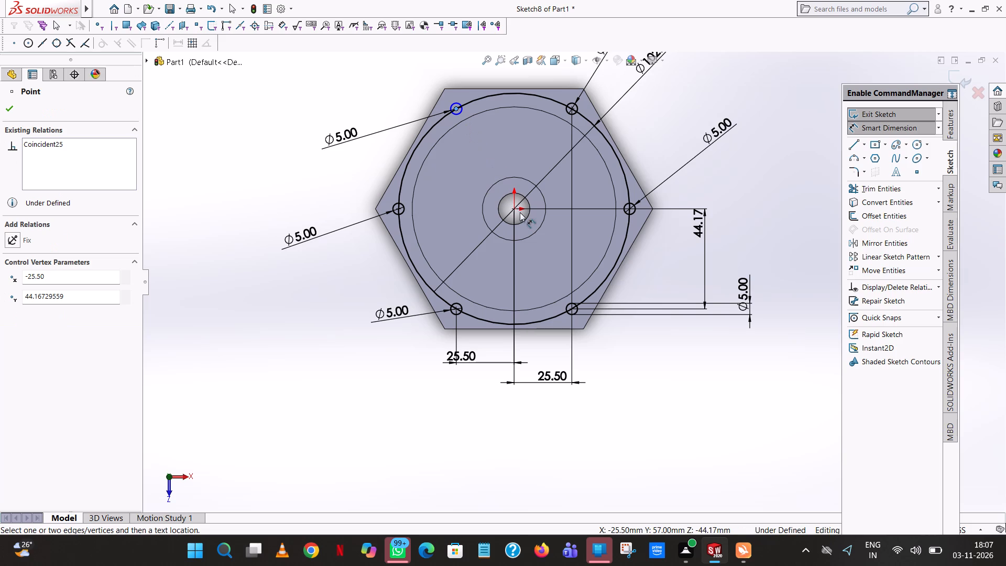
left_click(516, 209)
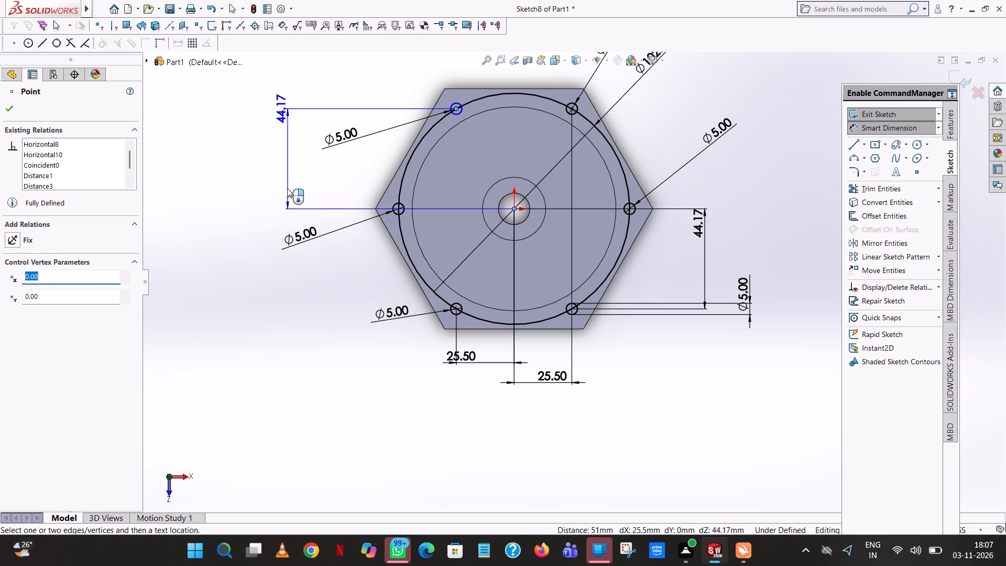
left_click(287, 186)
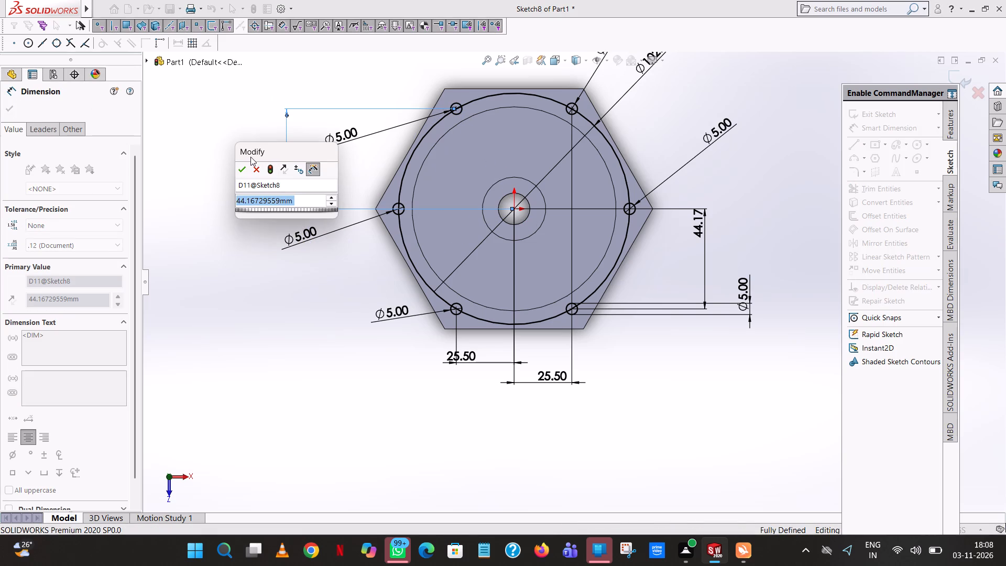
left_click(245, 165)
left_click(223, 165)
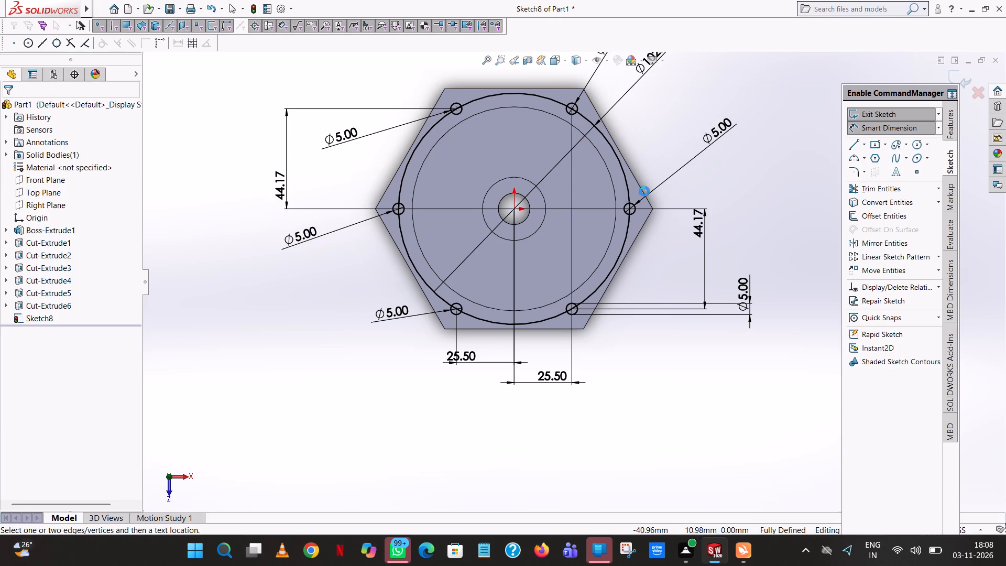
left_click(848, 128)
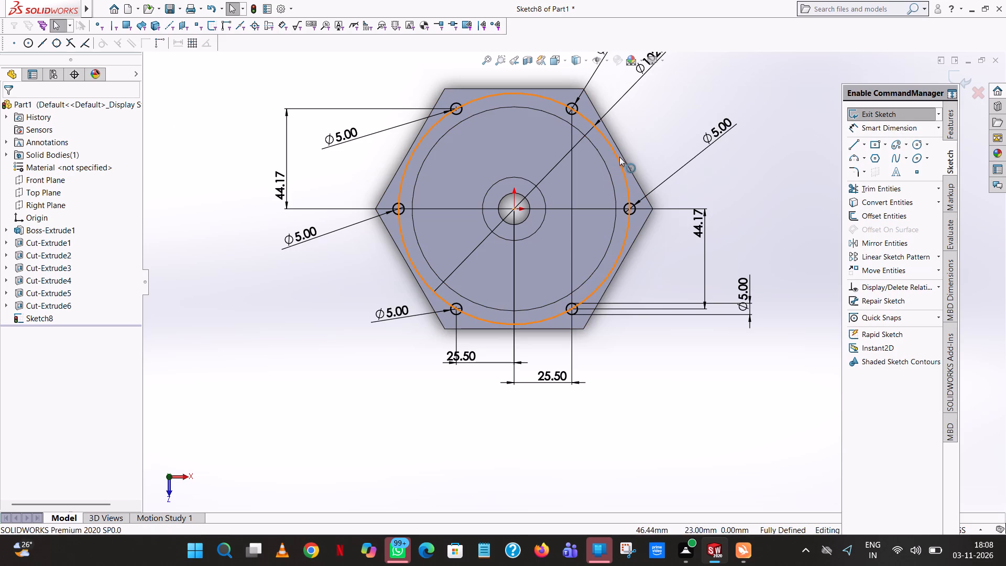
Convert the large 102 mm sketch circle to construction geometry.
left_click(619, 157)
left_click(666, 127)
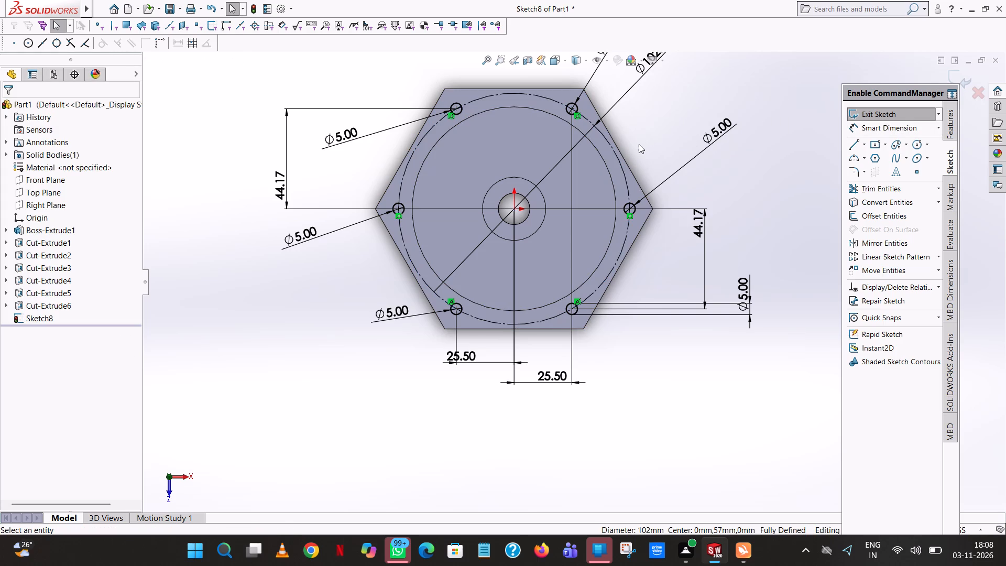
Cut-extrude the six small corner circles from the top face to a blind depth of 12 mm.
middle_click_drag(639, 147, 810, 103)
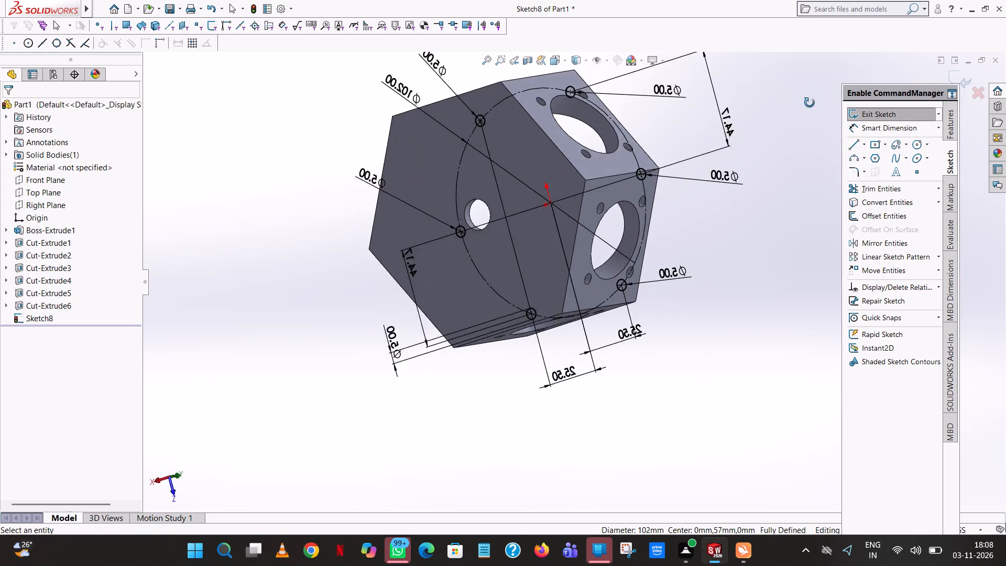
middle_click_drag(810, 103, 618, 53)
scroll(618, 53, "up", 1)
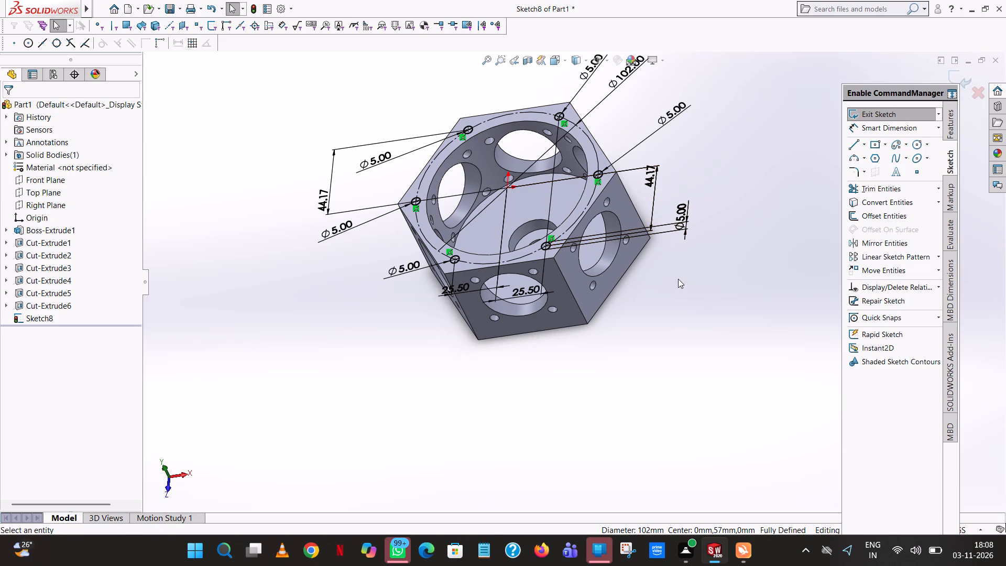
left_click(947, 133)
left_click(901, 184)
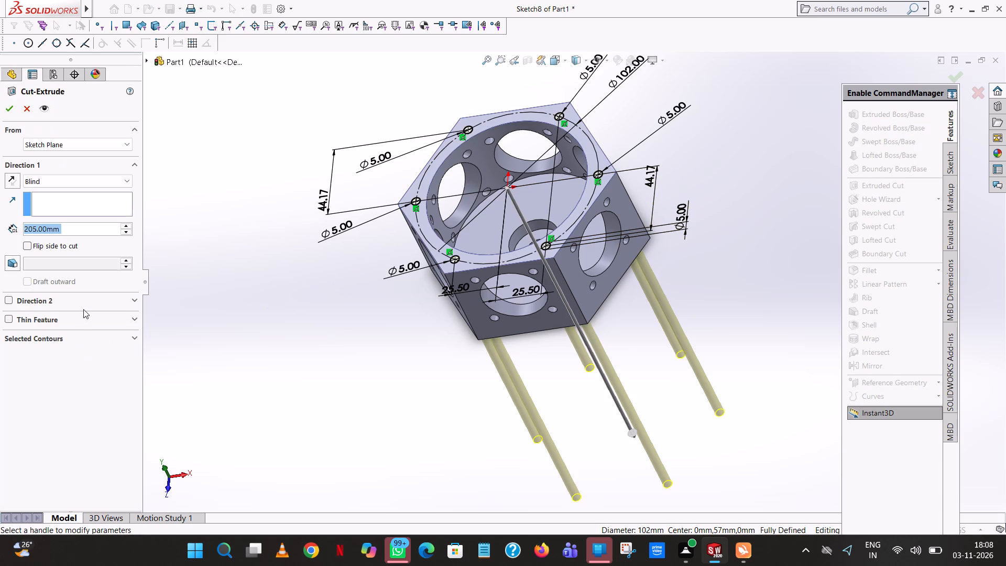
type("12")
key("Return")
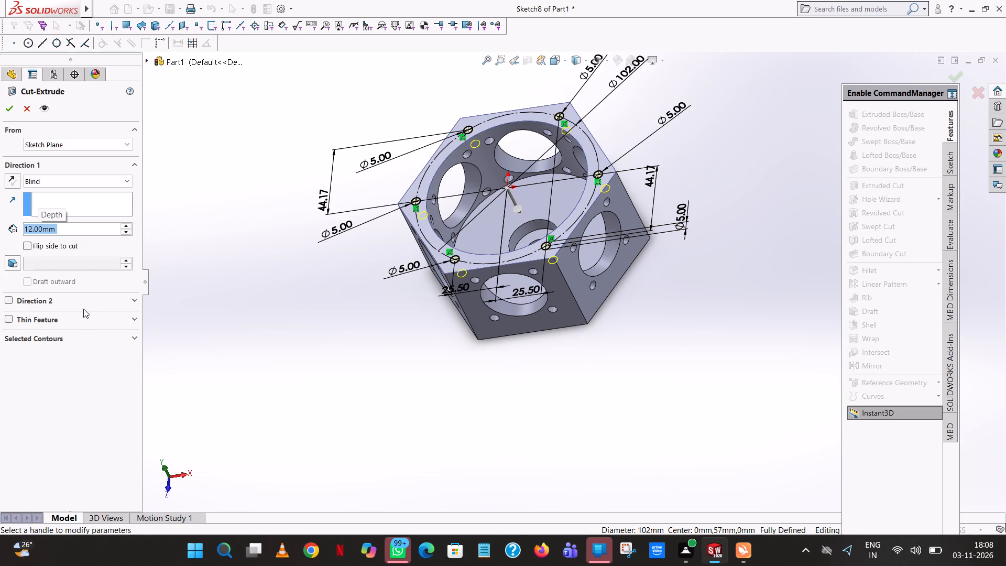
scroll(671, 366, "up", 1)
middle_click_drag(671, 365, 658, 251)
left_click(14, 106)
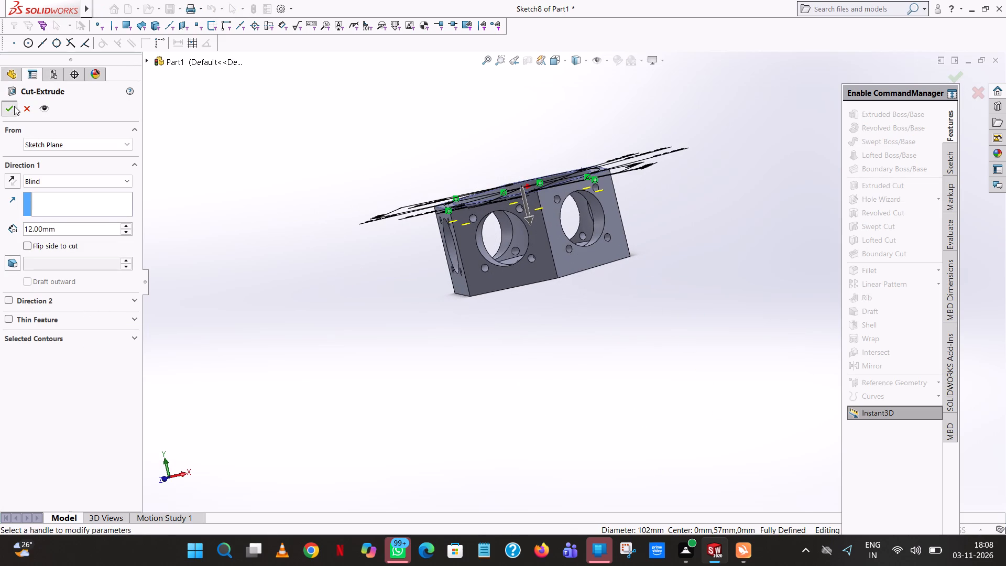
left_click(540, 137)
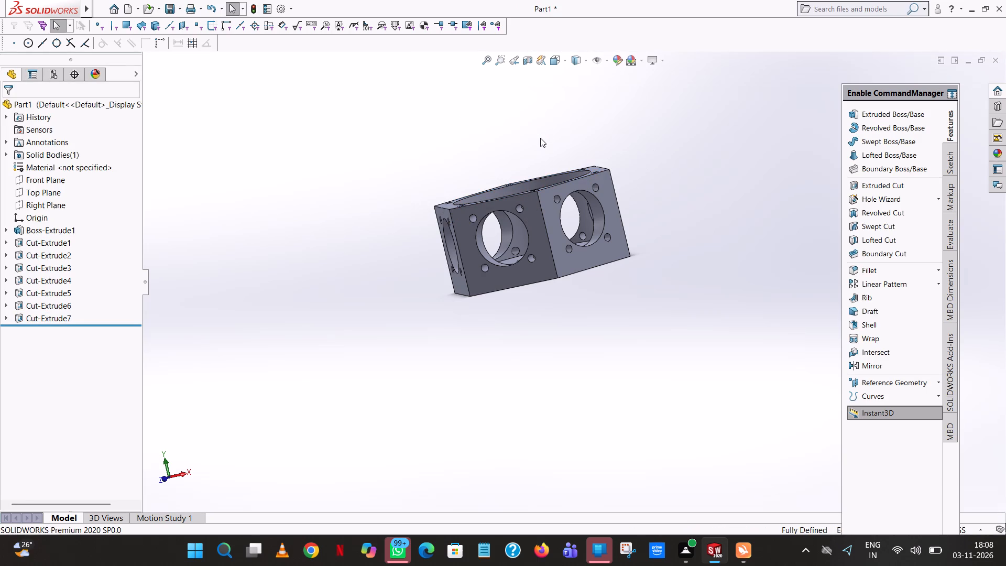
Start an Extruded Cut sketch on the pocket floor and draw a circle of radius 78/2 mm centred on the origin.
middle_click_drag(541, 138, 573, 322)
scroll(573, 322, "down", 1)
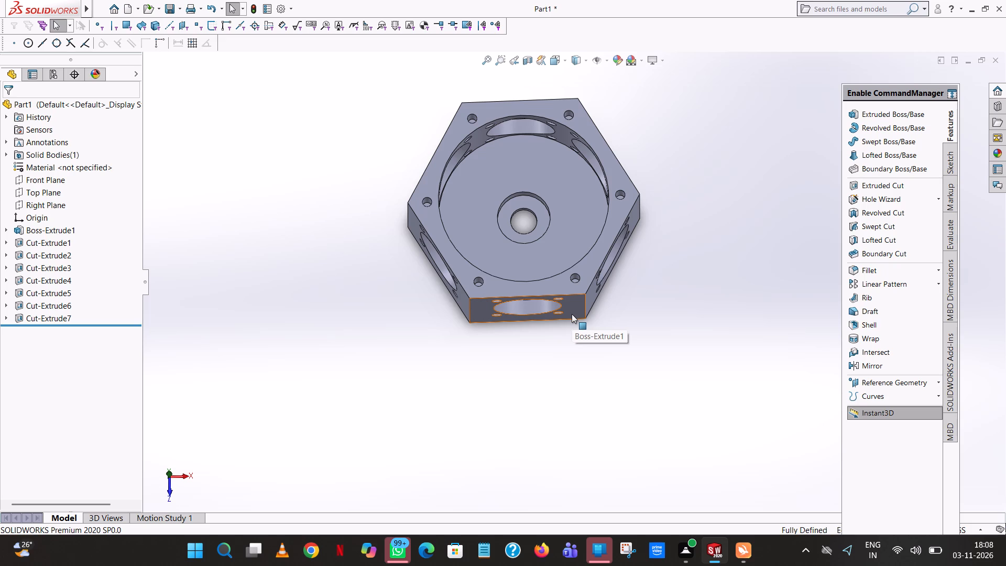
left_click(882, 184)
left_click(549, 179)
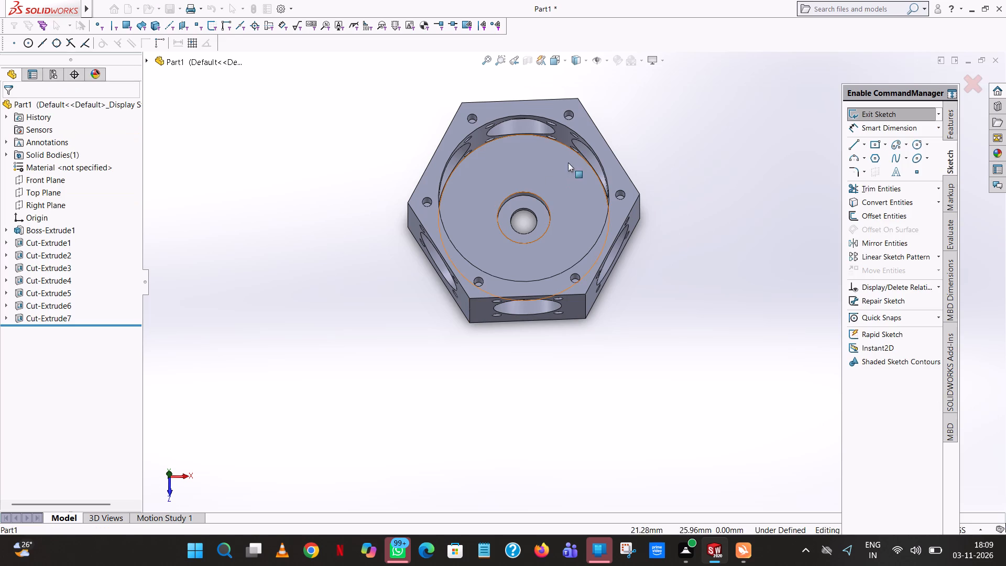
middle_click(527, 201)
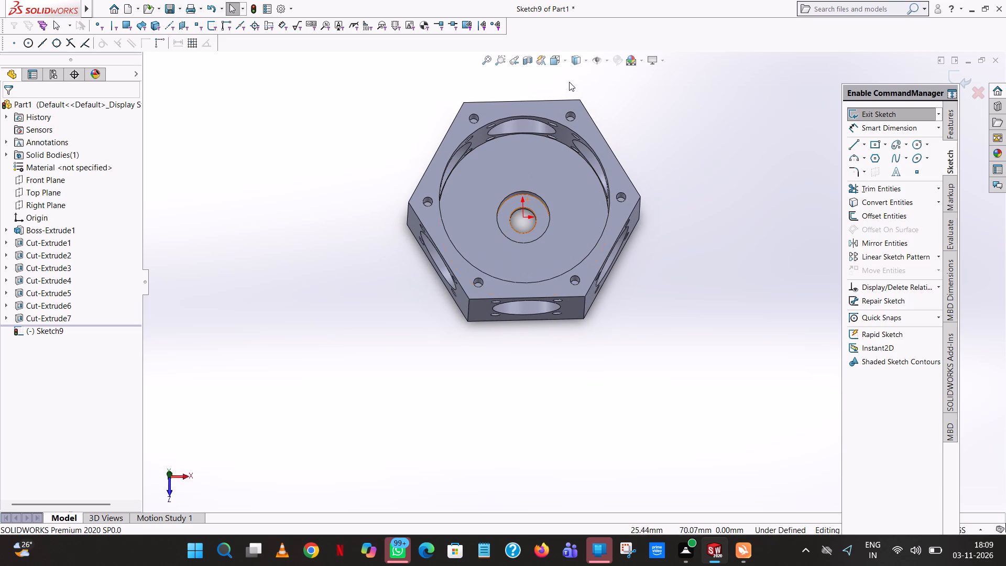
left_click(564, 59)
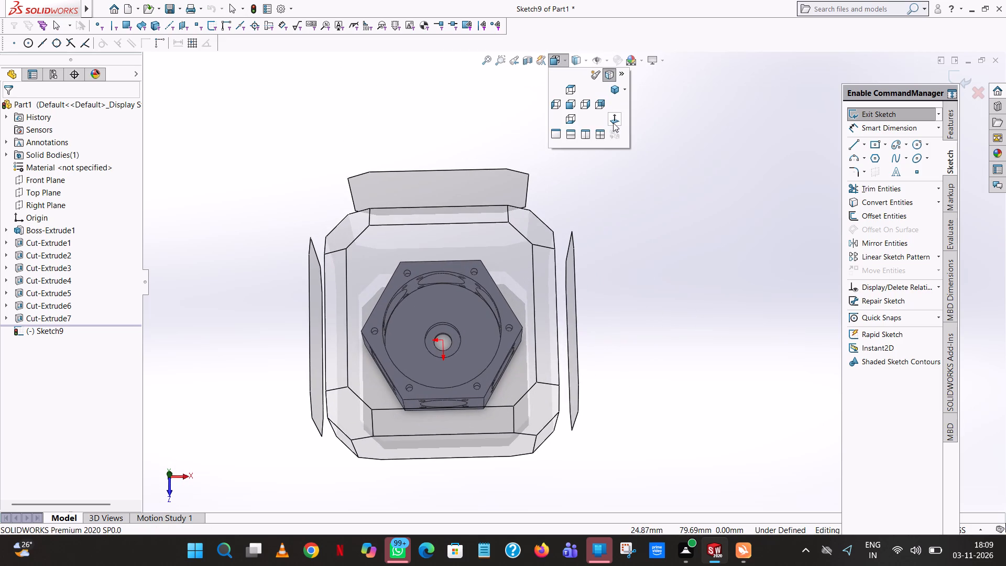
left_click(613, 123)
left_click(915, 148)
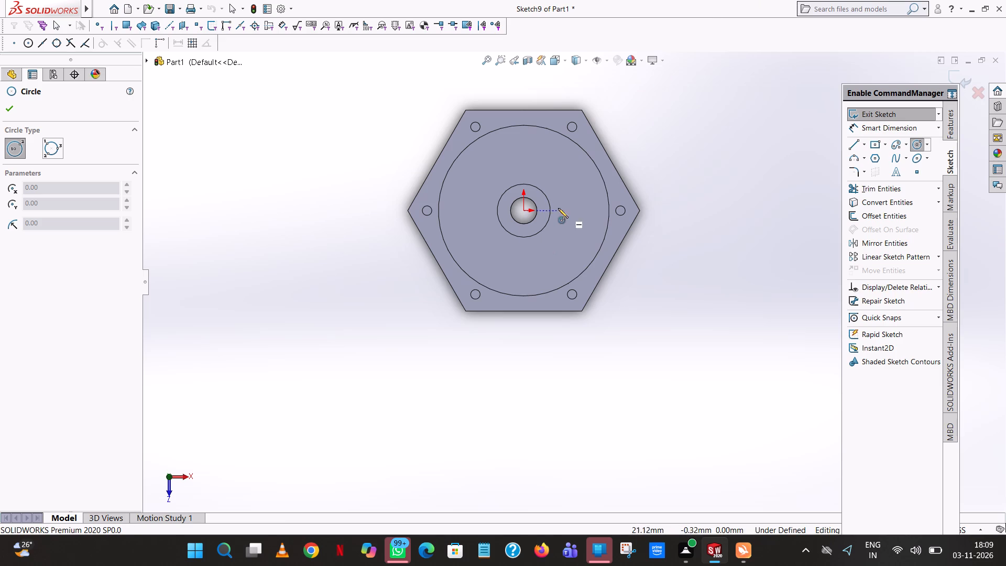
left_click(524, 210)
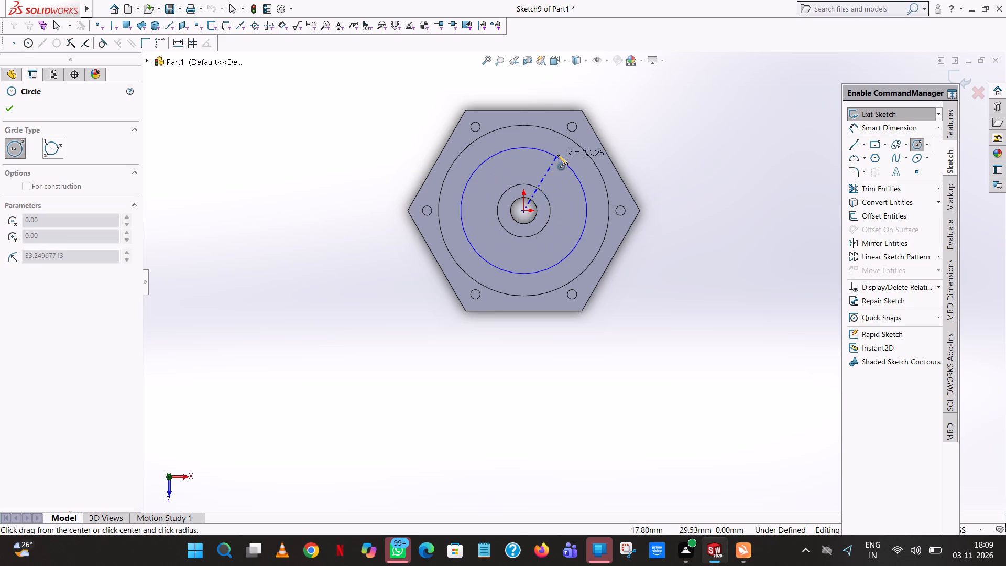
left_click(557, 155)
type("78/2")
key("Return")
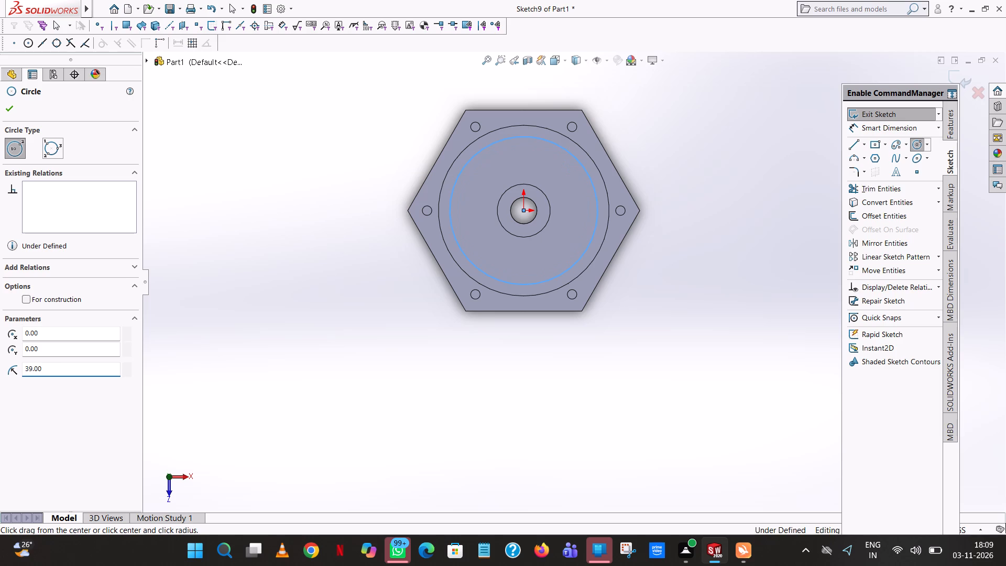
left_click(15, 112)
left_click(750, 158)
Dimension the new circle's diameter, keeping it as drawn, and move the dimension to the lower left of the hexagon.
left_click(869, 131)
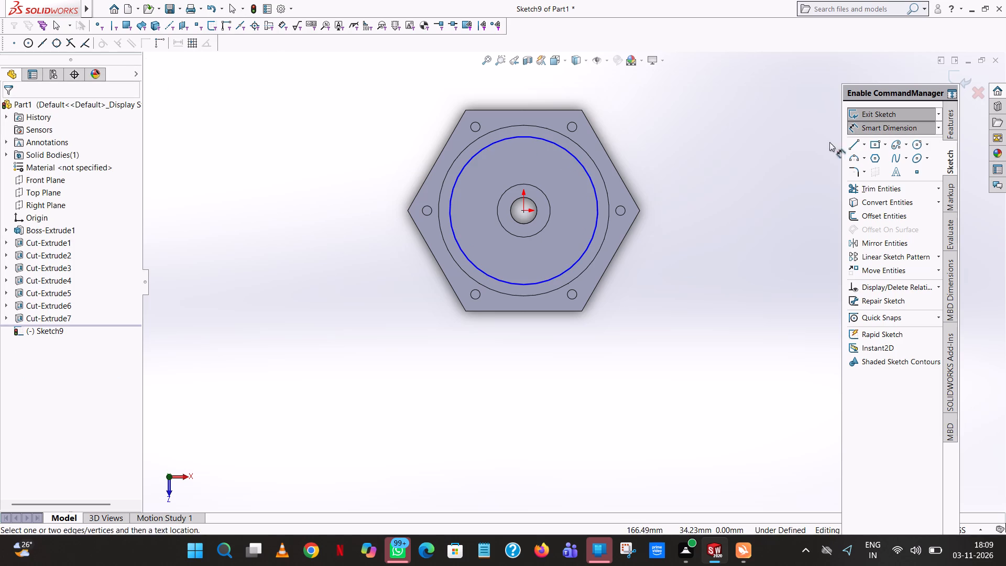
left_click(595, 202)
left_click(703, 193)
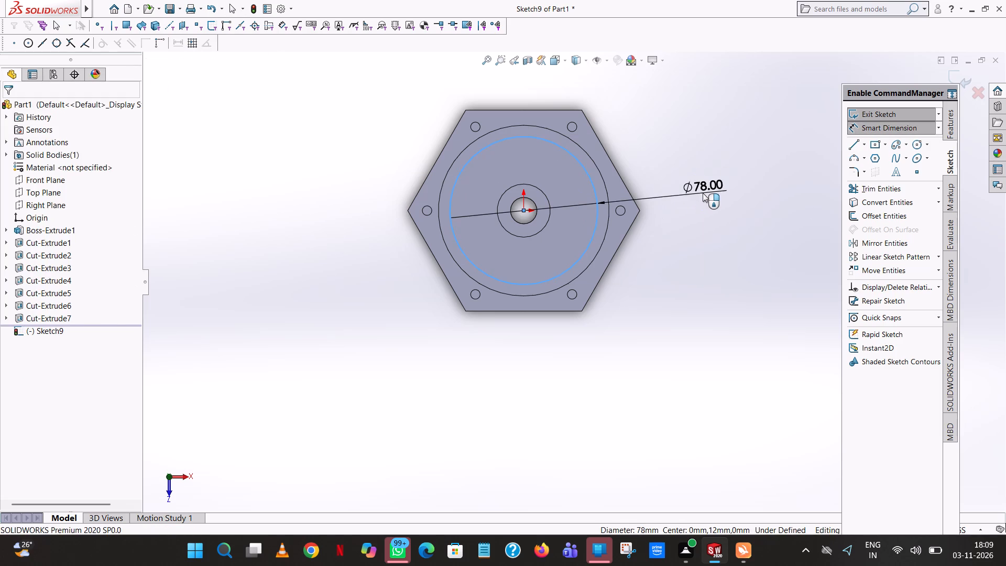
left_click(666, 175)
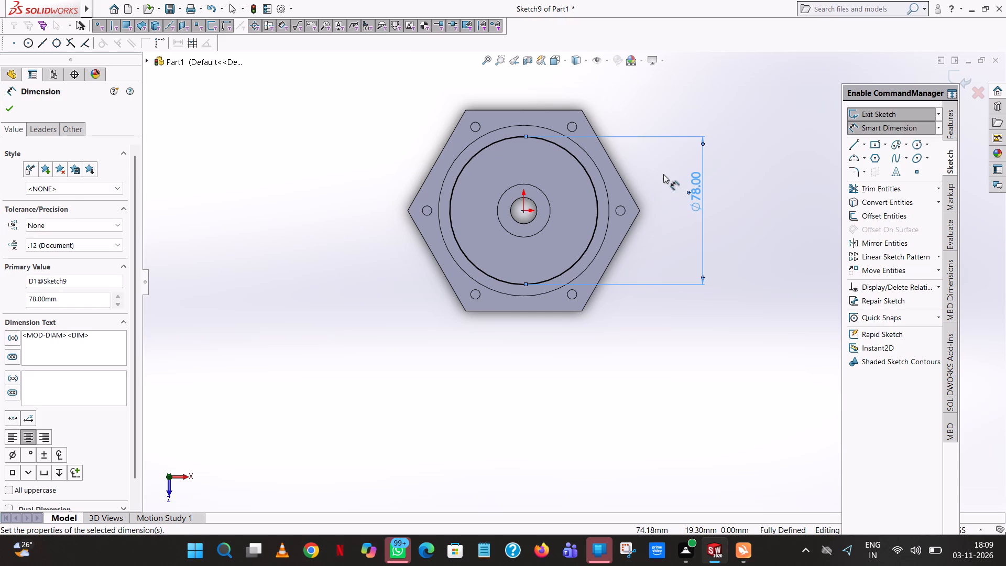
left_click(714, 114)
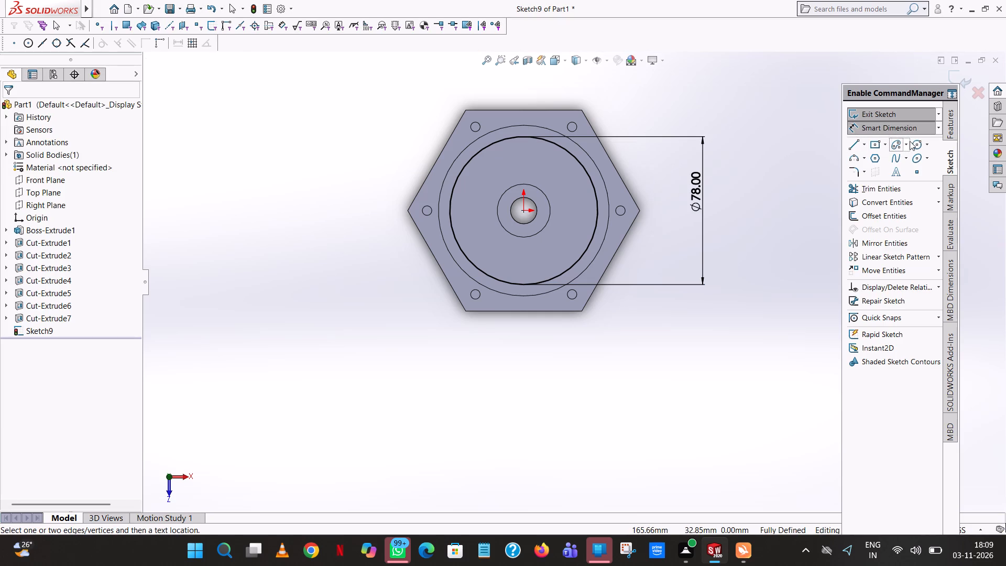
left_click(911, 141)
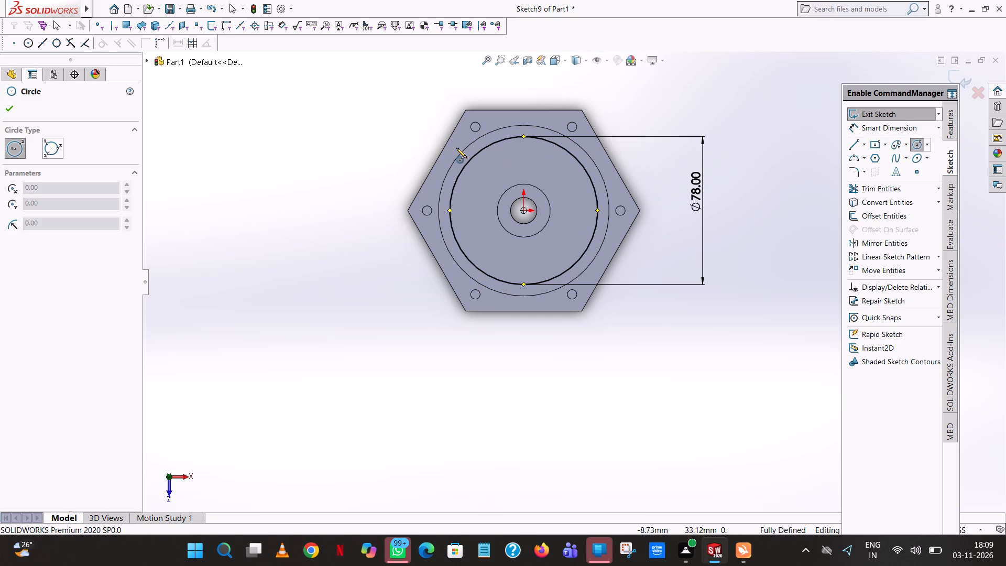
left_click(7, 108)
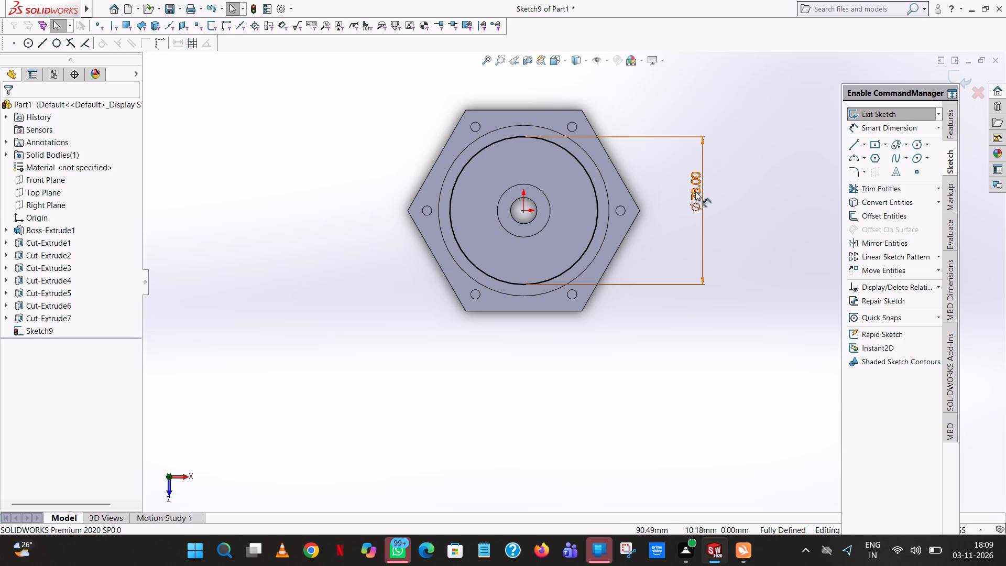
left_click_drag(695, 191, 285, 417)
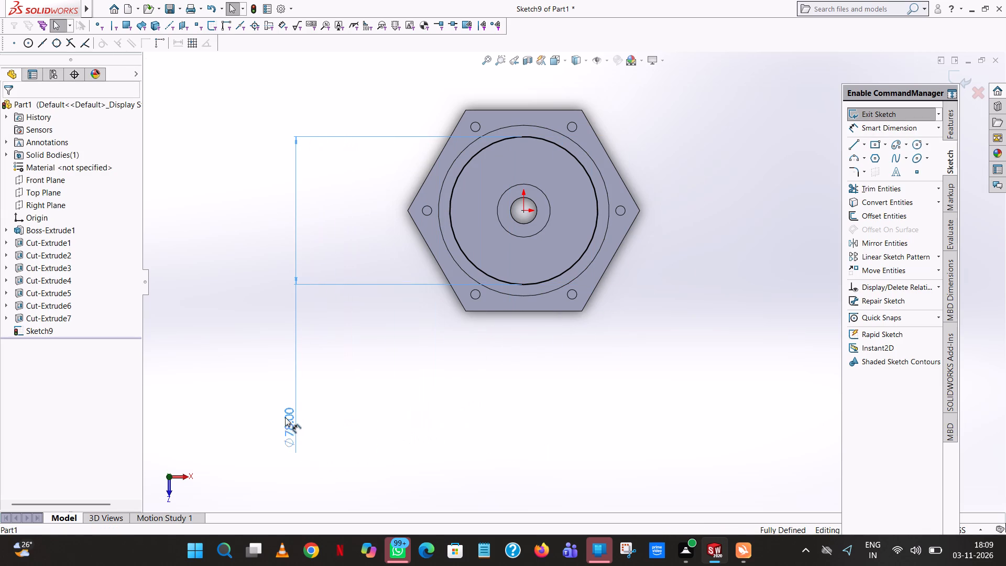
left_click_drag(285, 417, 279, 397)
left_click(470, 386)
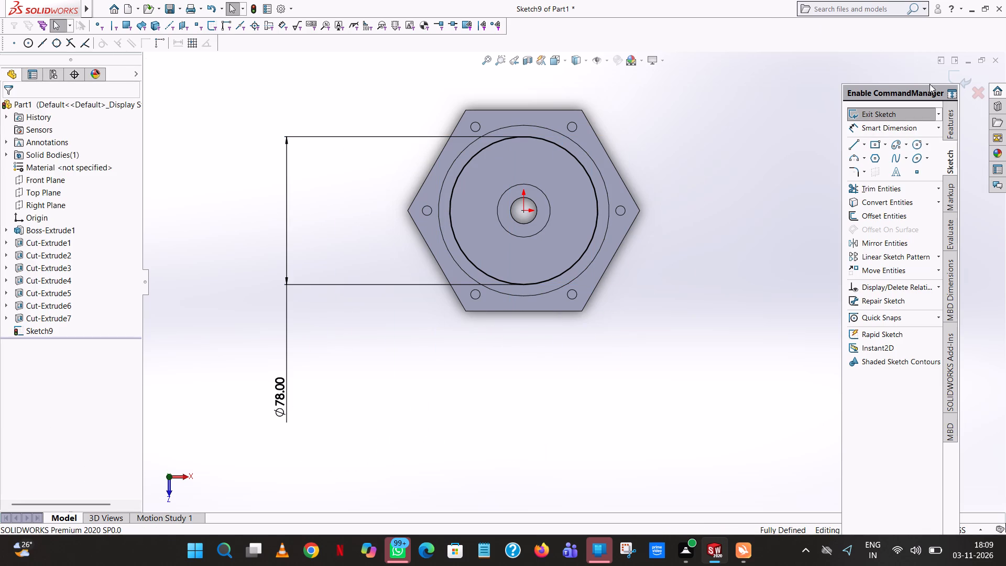
Sketch two separate lines from the origin to the hexagon's upper-right and lower-right corners.
left_click(855, 147)
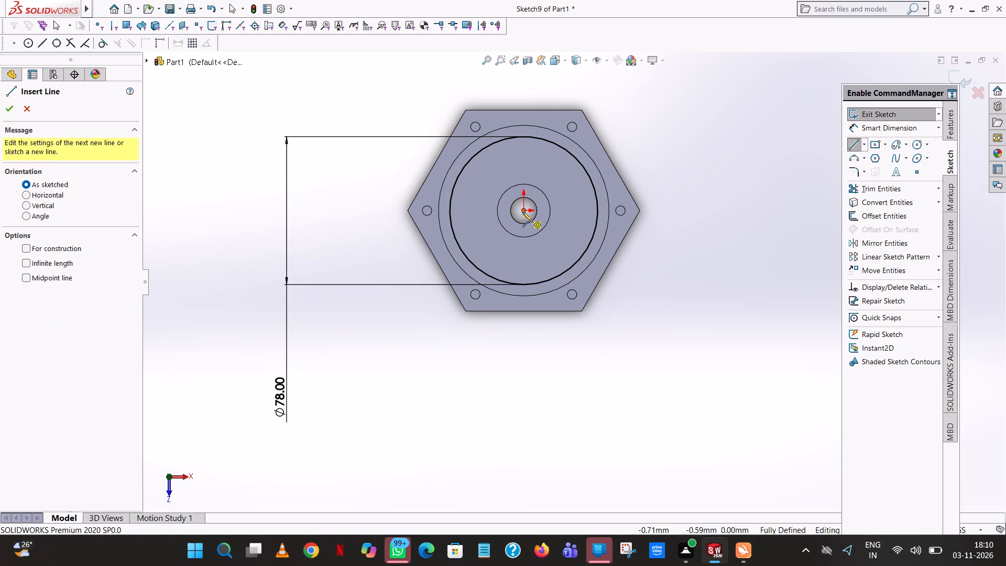
left_click(522, 212)
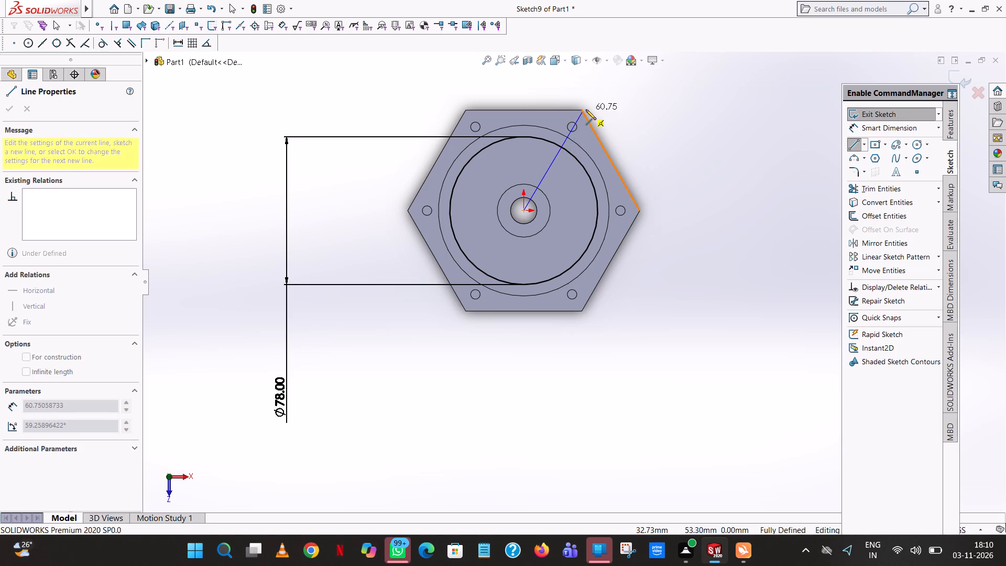
left_click(582, 111)
right_click(579, 111)
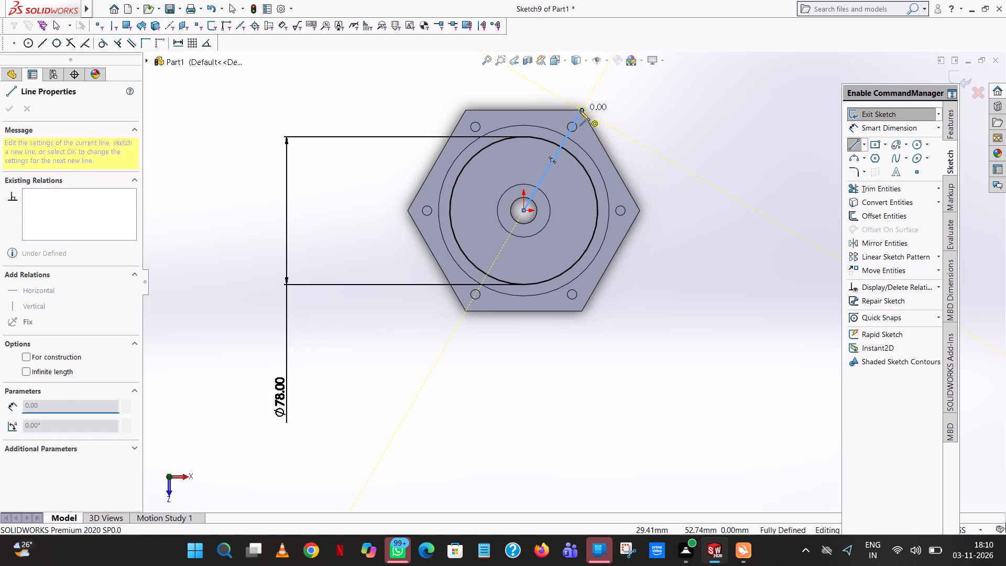
left_click(602, 118)
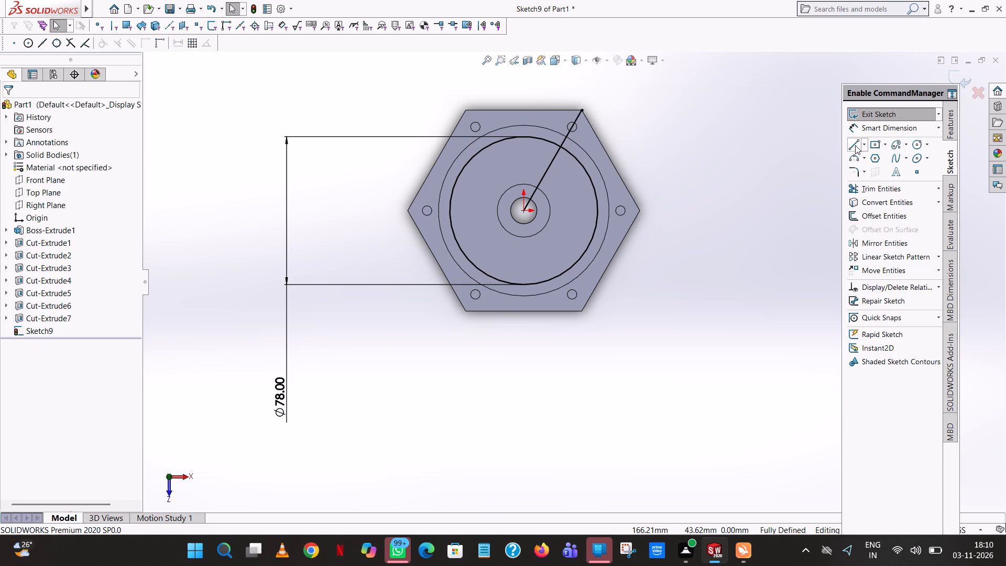
left_click(855, 145)
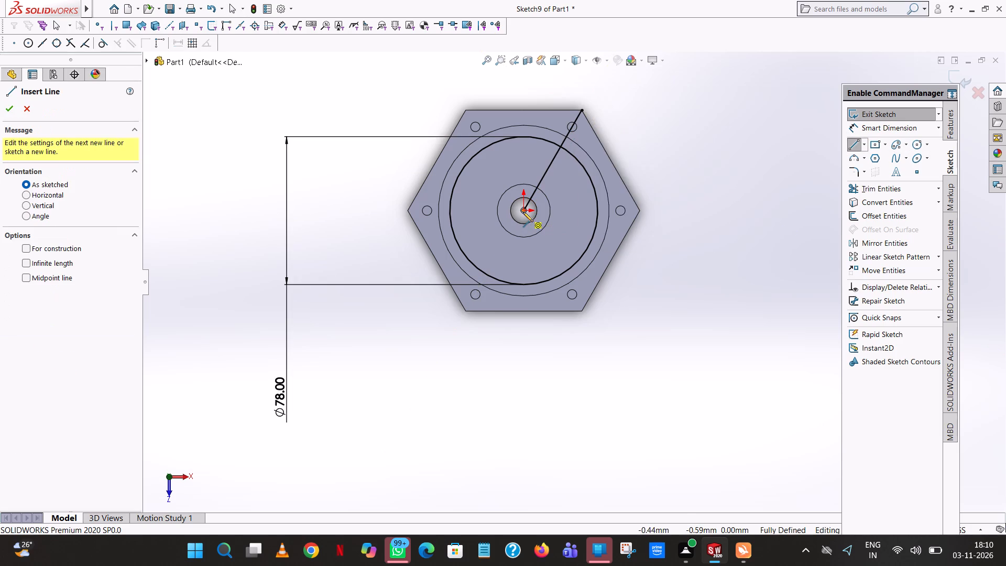
left_click(523, 212)
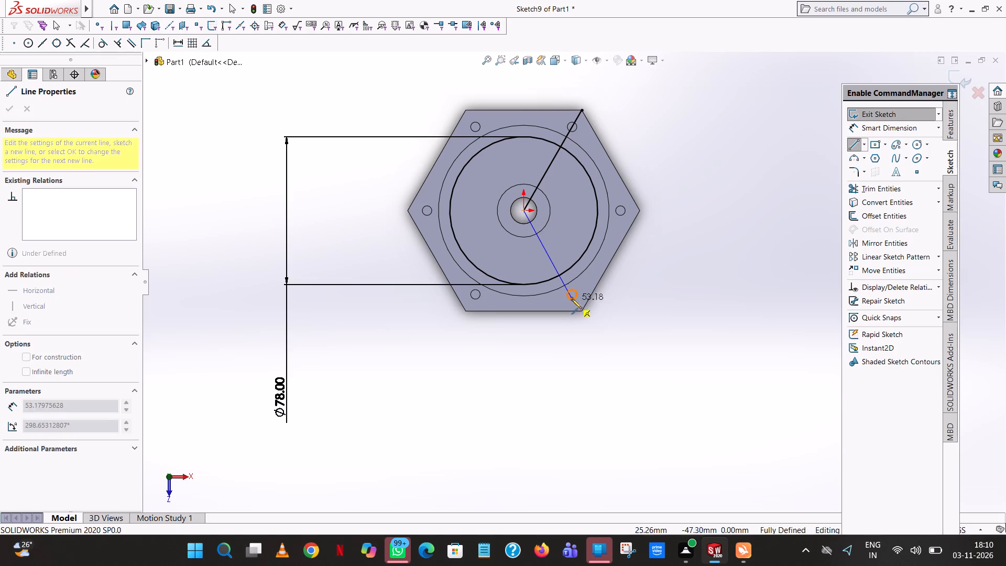
left_click(582, 310)
right_click(582, 310)
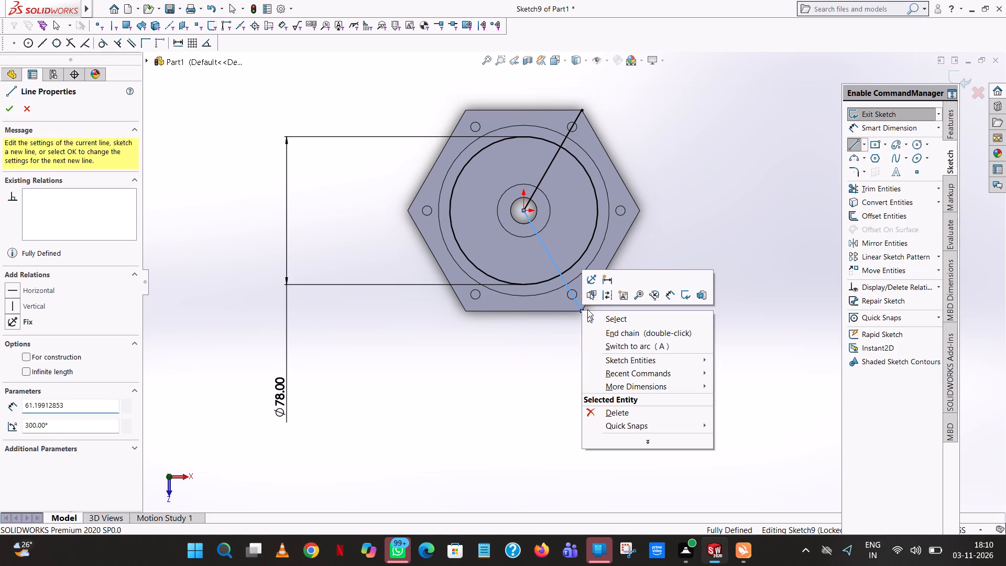
left_click(626, 317)
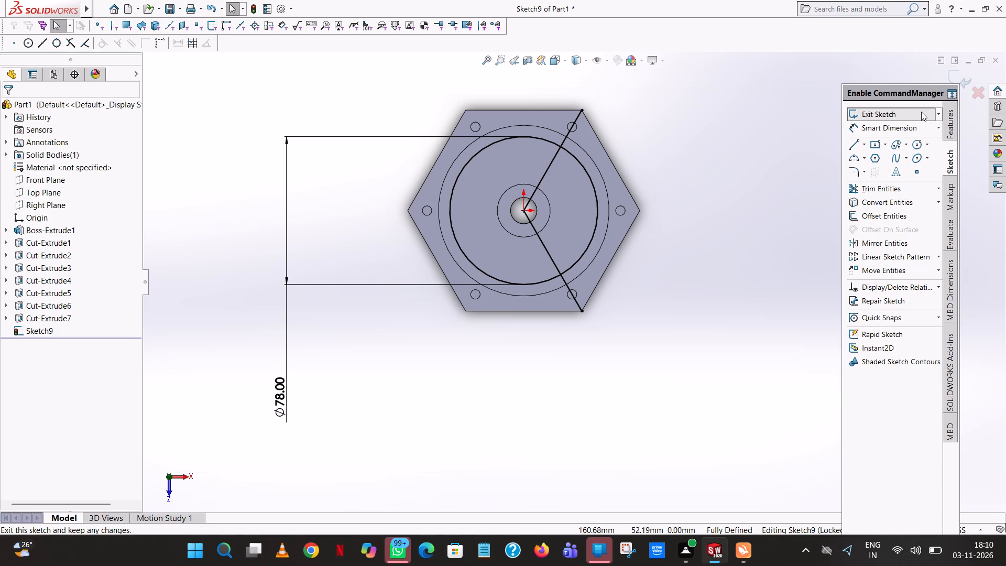
Sketch two more separate lines from the origin to the hexagon's lower-left and upper-left corners.
left_click(917, 144)
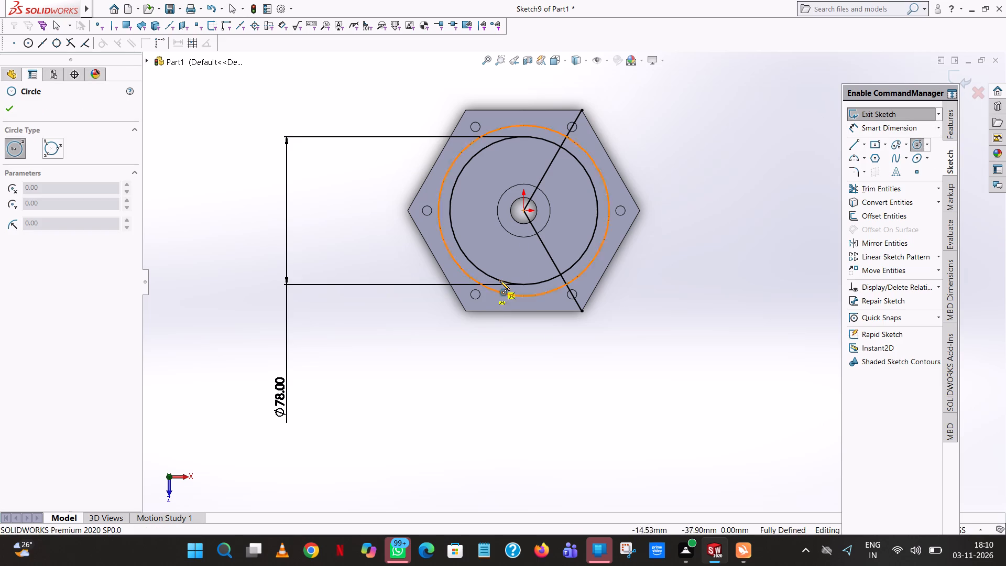
left_click(857, 143)
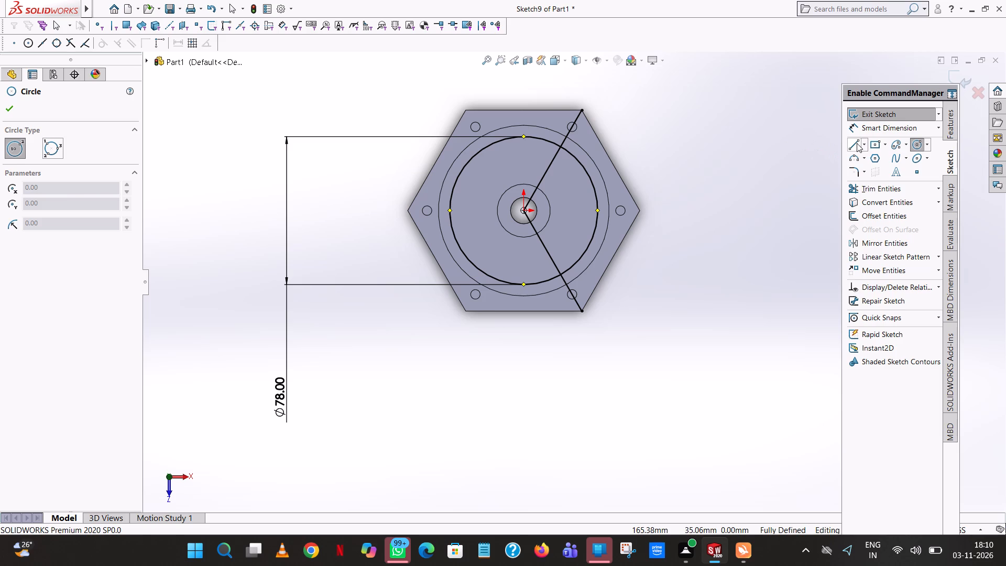
left_click(523, 210)
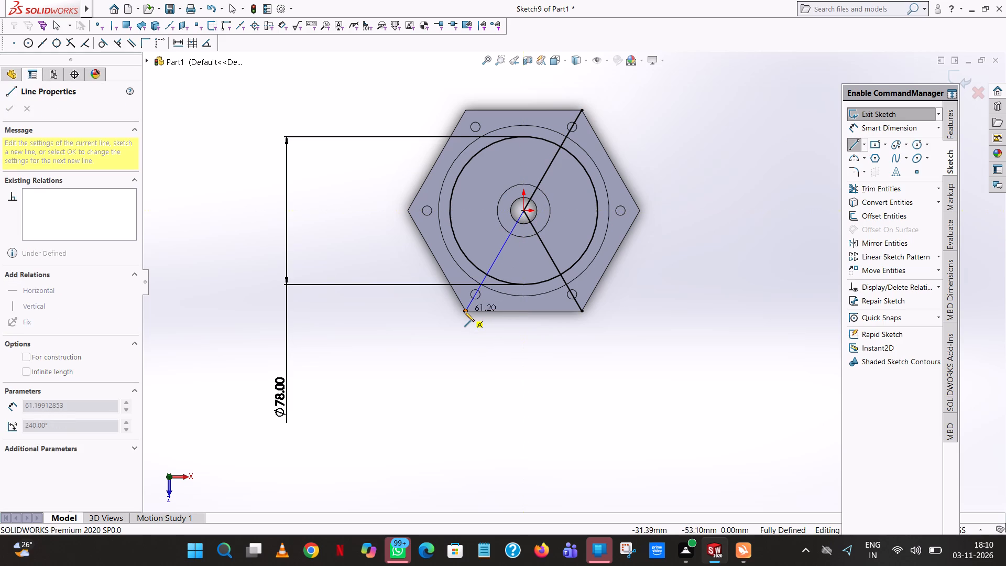
left_click(464, 311)
right_click(464, 311)
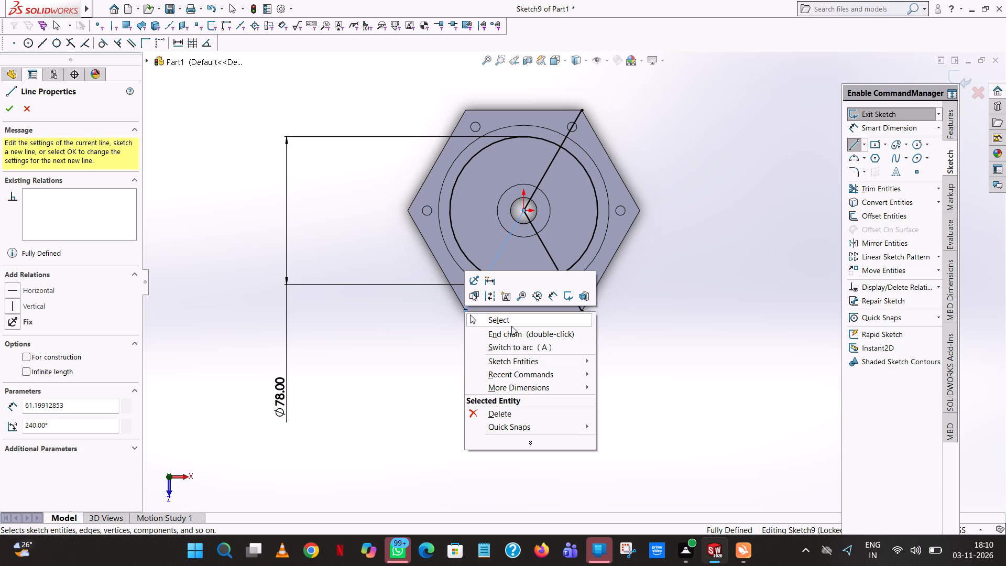
left_click(511, 326)
left_click(849, 142)
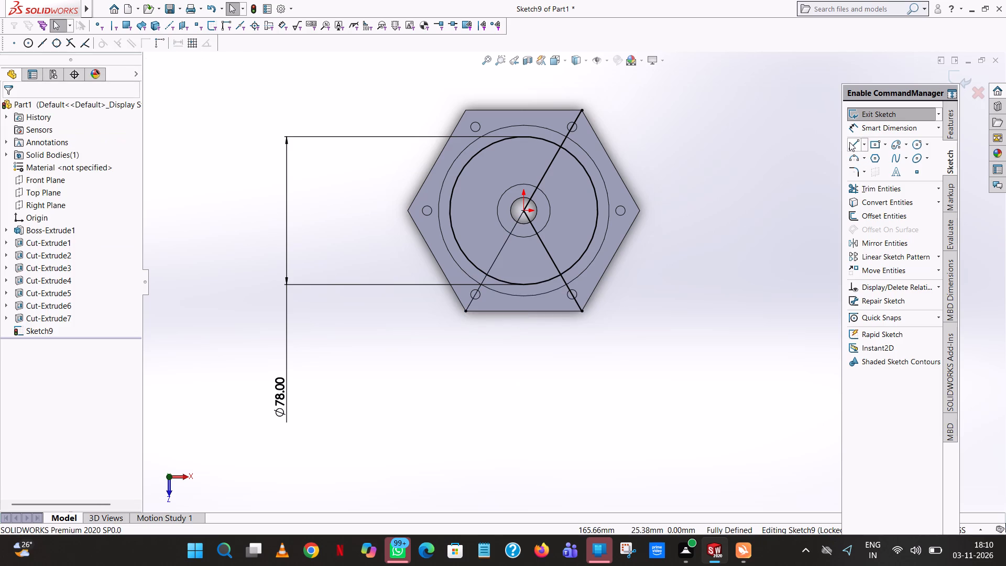
left_click(523, 210)
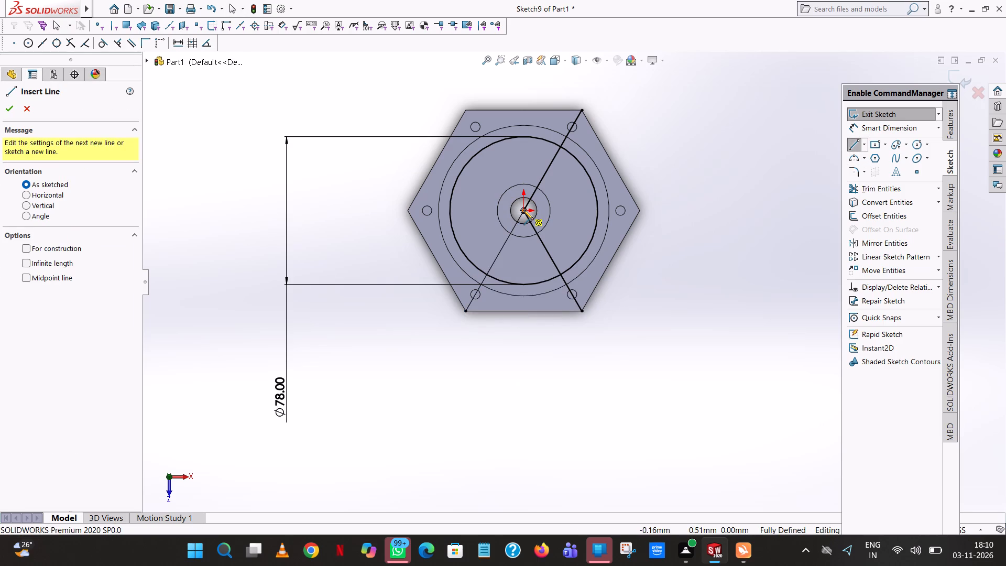
left_click(465, 110)
right_click(465, 110)
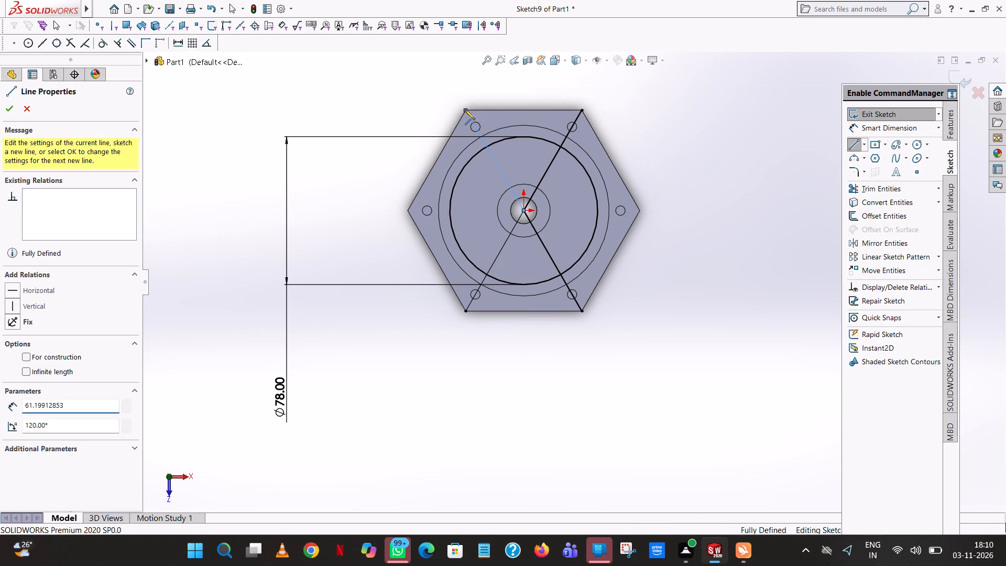
left_click(499, 117)
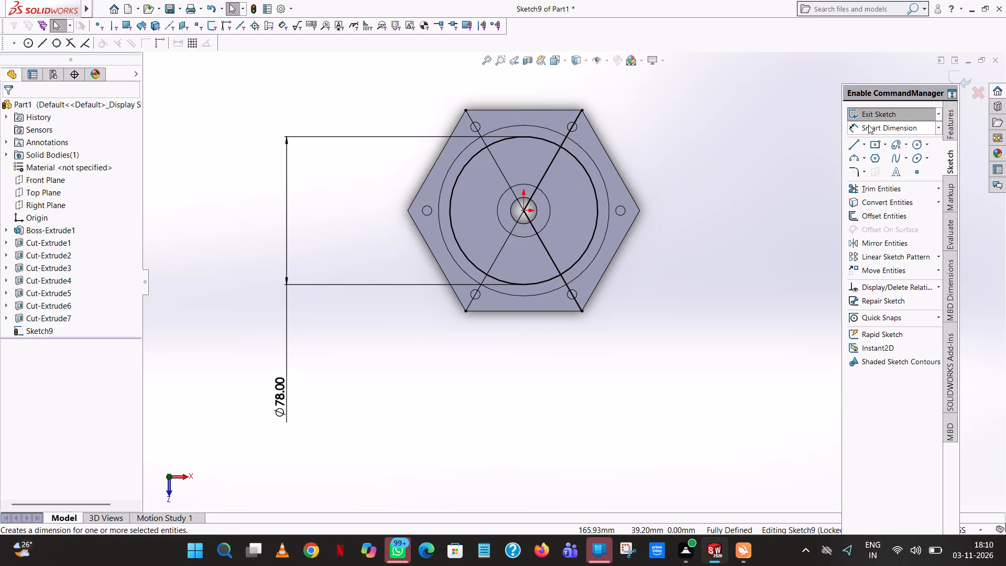
Draw a circle of radius 2.5 mm centred where the 78 mm circle crosses the upper-right diagonal line.
left_click(919, 144)
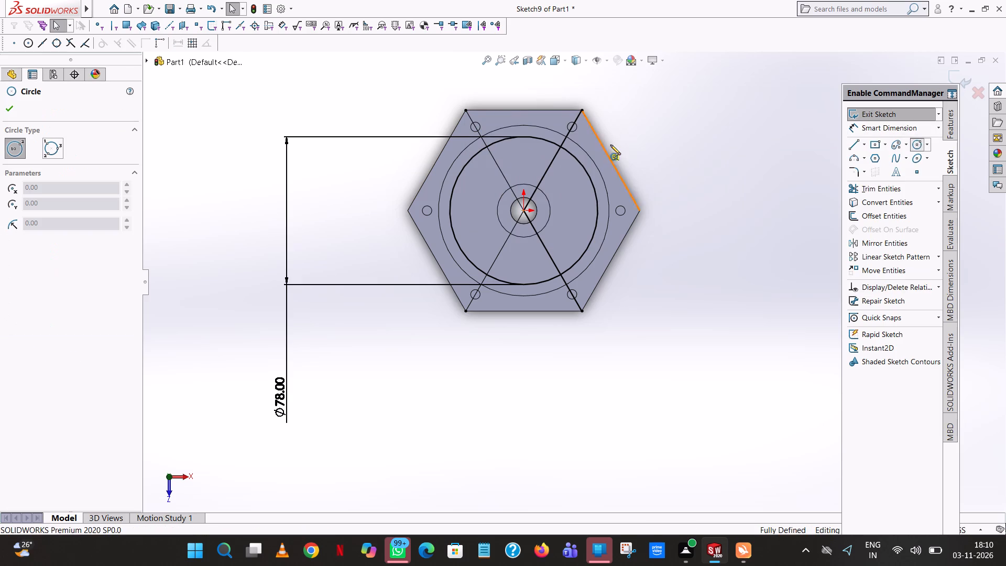
scroll(570, 148, "down", 7)
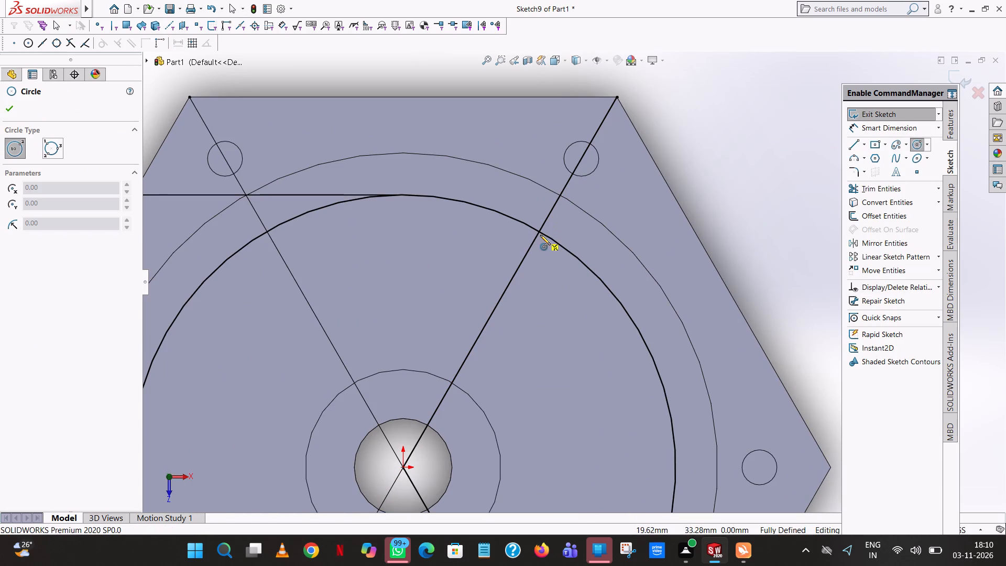
left_click(539, 233)
left_click(560, 221)
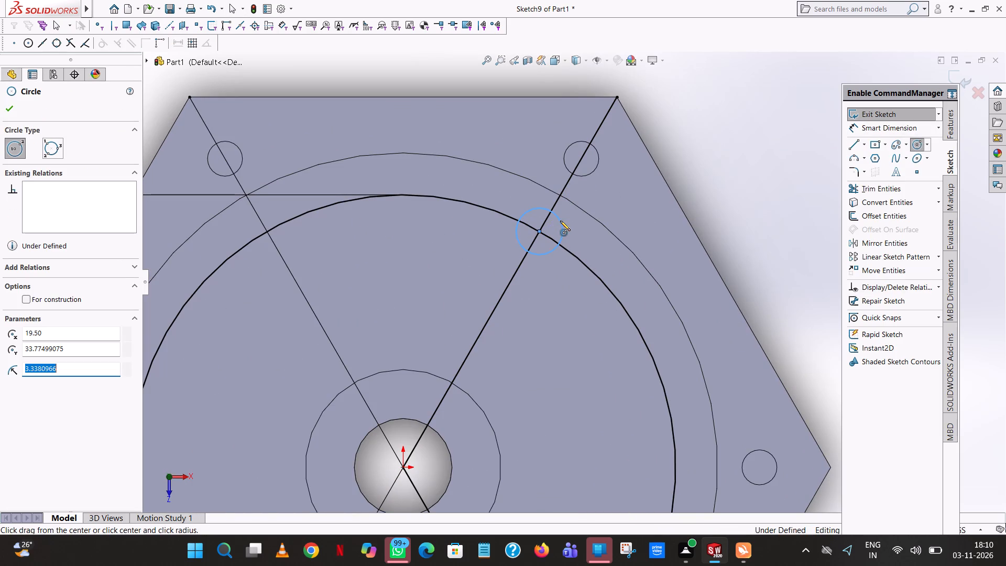
type("2.5")
key("Return")
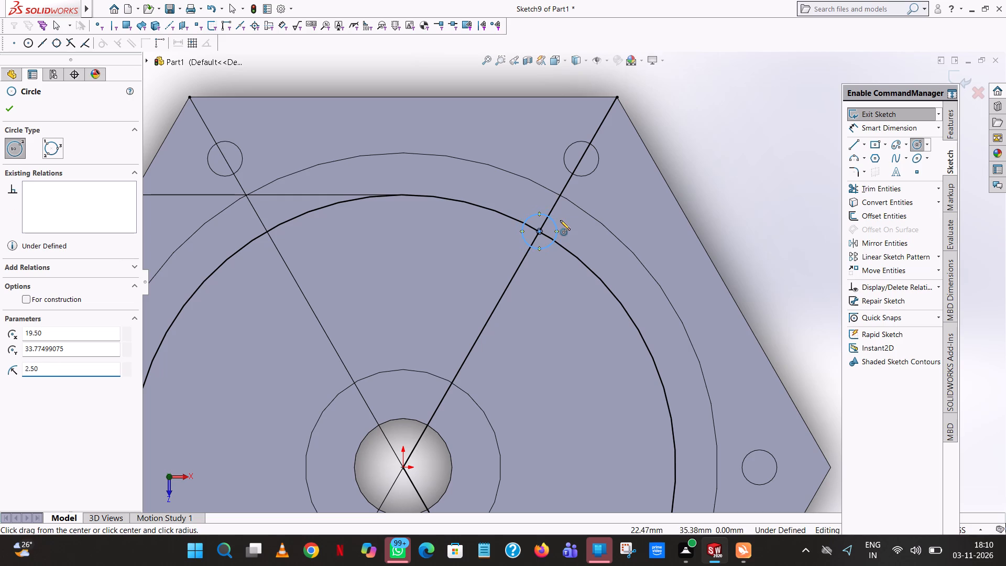
Draw a circle of radius 2.5 mm centred on the 78 mm circle's right quadrant point.
scroll(560, 354, "up", 7)
scroll(583, 386, "down", 1)
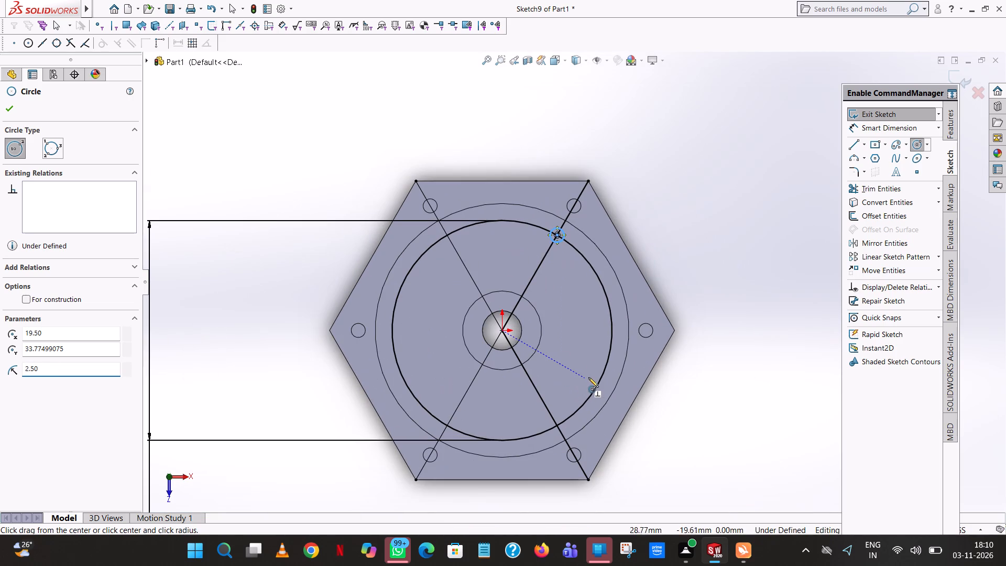
left_click(612, 330)
left_click(625, 309)
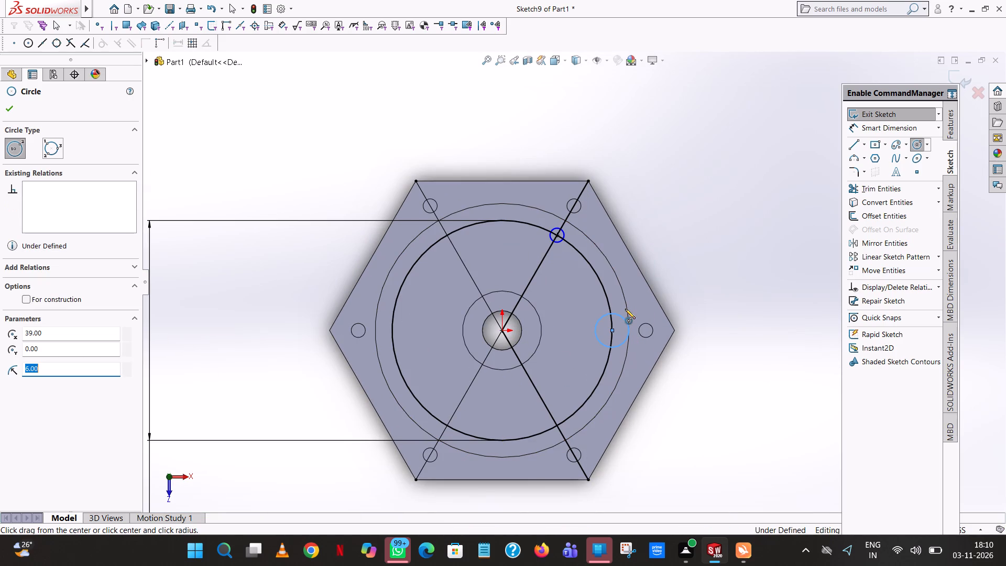
type("2.5")
key("Return")
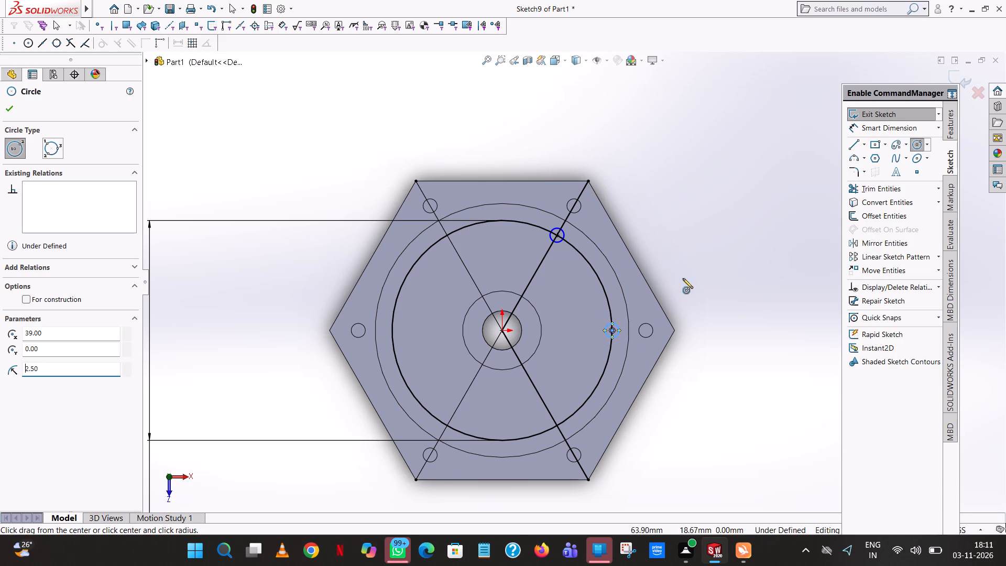
Draw a circle of radius 2.5 mm centred where the 78 mm circle crosses the lower-right diagonal line.
scroll(557, 426, "down", 10)
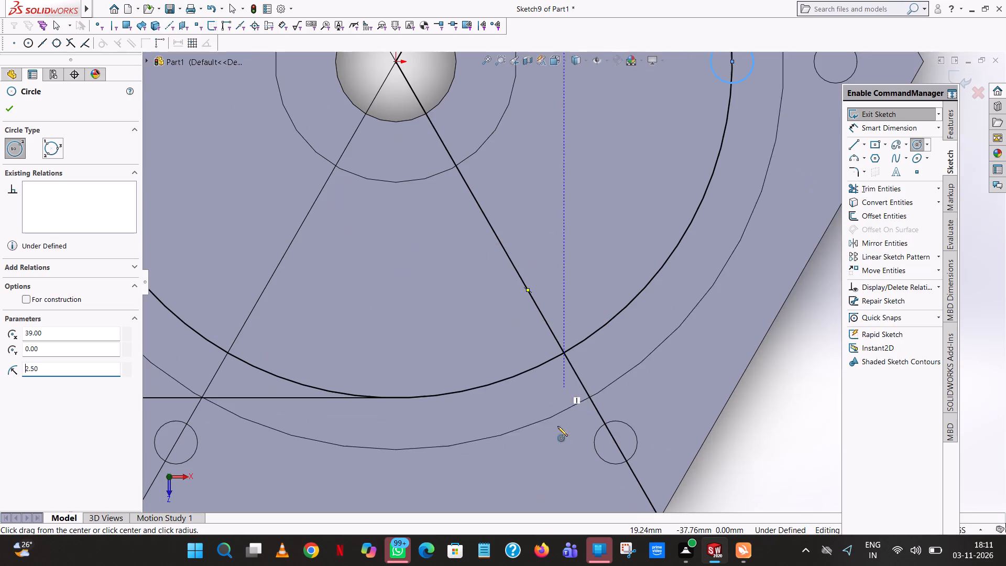
left_click(564, 352)
left_click(575, 324)
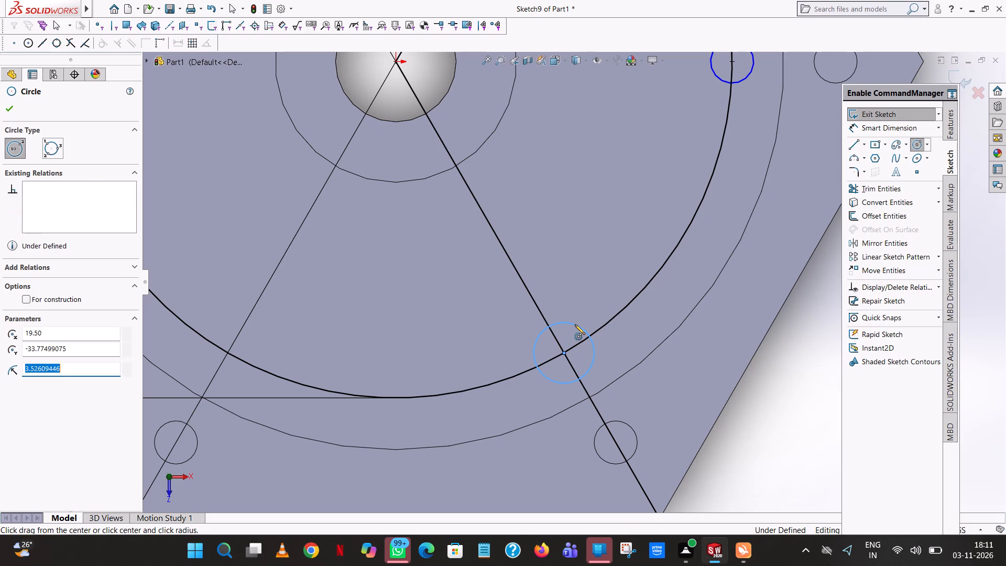
type("2.5")
key("Return")
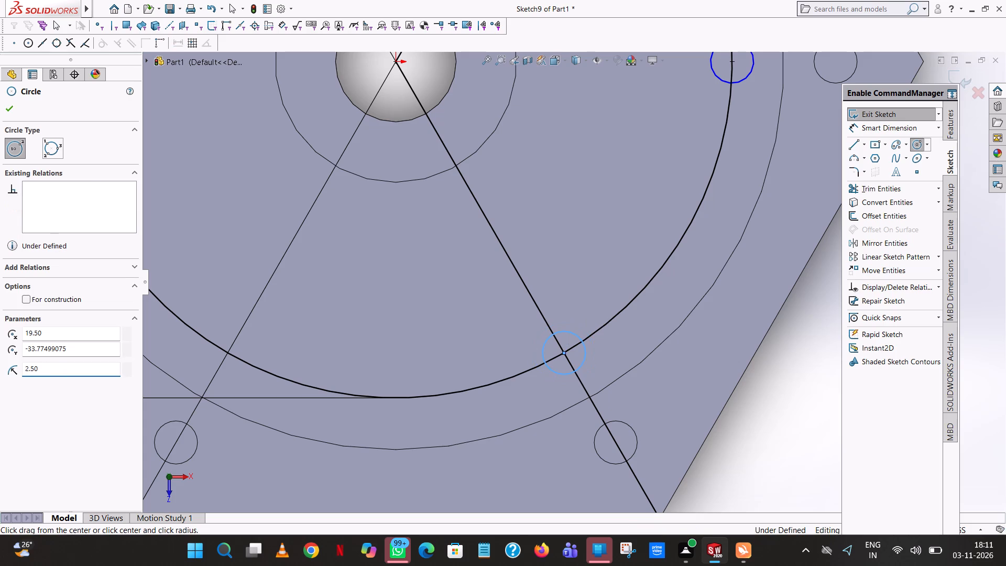
Draw a circle of radius 2.5 mm centred where the 78 mm circle crosses the lower-left diagonal line.
scroll(573, 313, "up", 6)
scroll(437, 306, "down", 2)
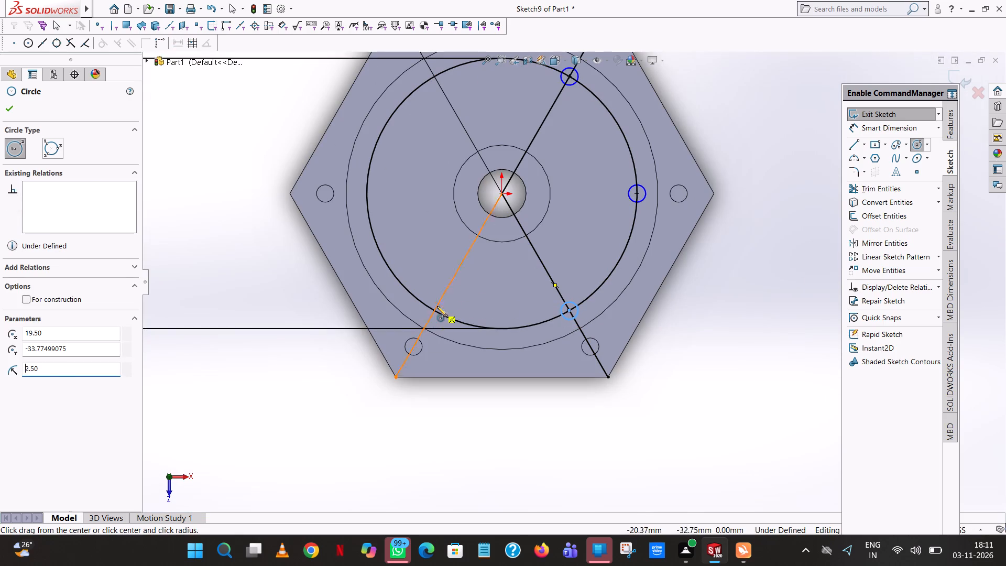
scroll(437, 306, "down", 5)
left_click(497, 308)
left_click(513, 283)
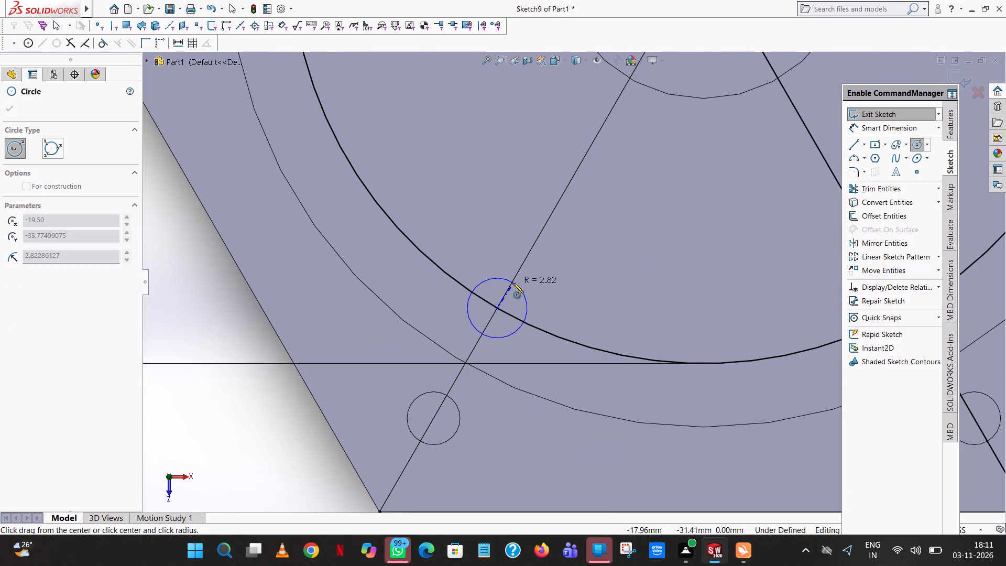
type("2.5")
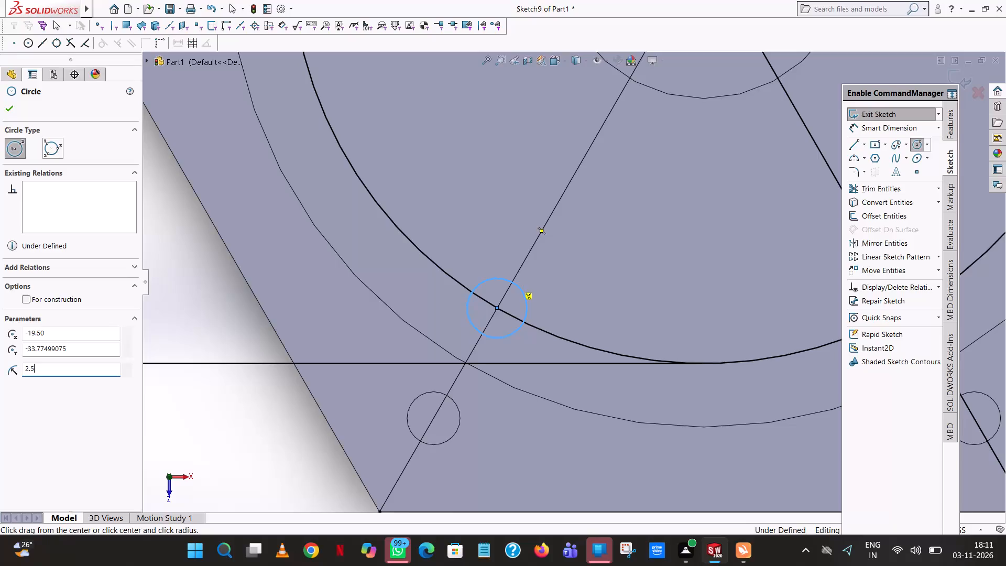
key("Return")
Draw a circle of radius 2.5 mm centred on the 78 mm circle's left quadrant point.
scroll(513, 283, "up", 8)
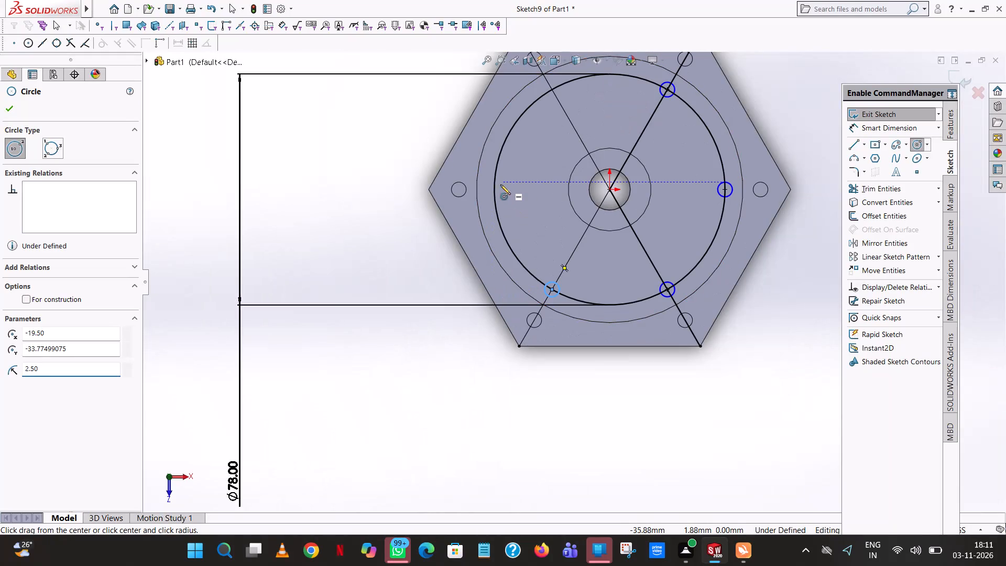
scroll(500, 188, "down", 3)
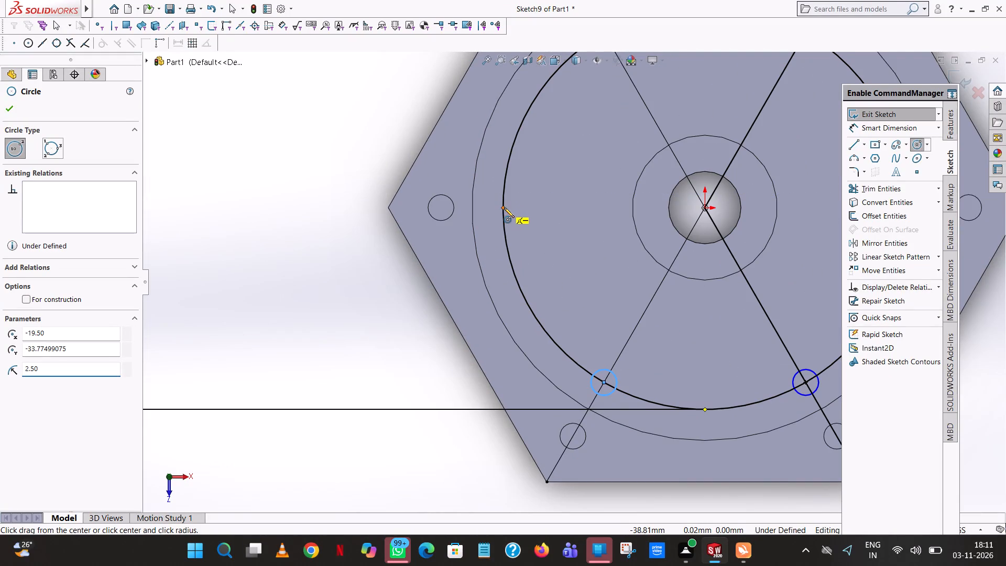
left_click(503, 208)
left_click(511, 191)
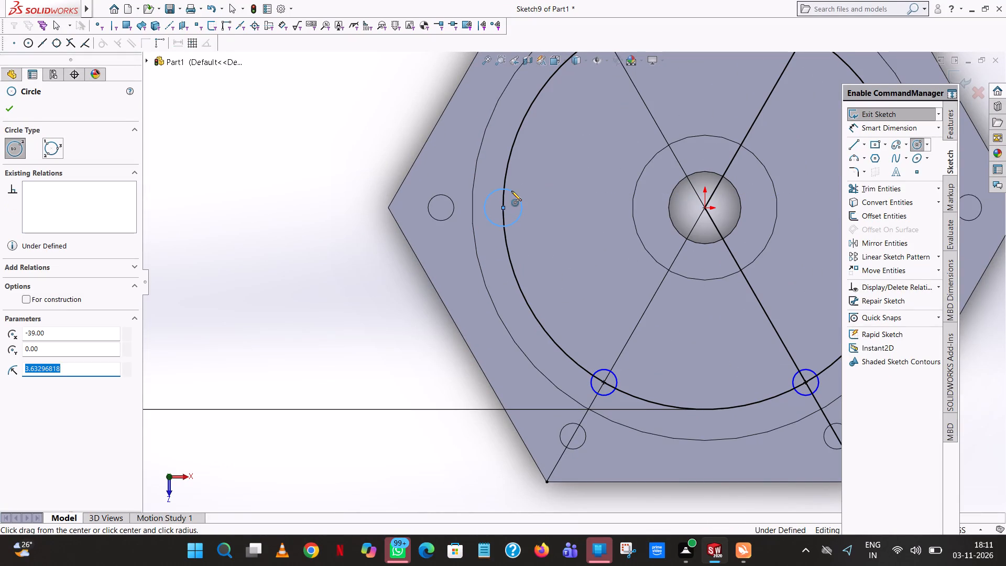
type("2.5")
key("Return")
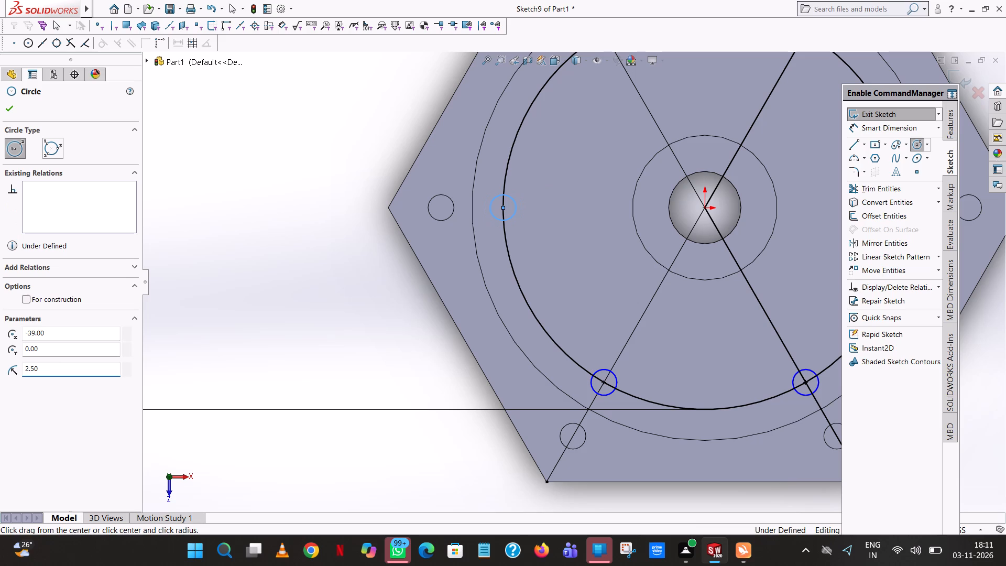
Draw a circle of radius 2.5 mm centred where the 78 mm circle crosses the upper-left diagonal line.
scroll(511, 191, "up", 5)
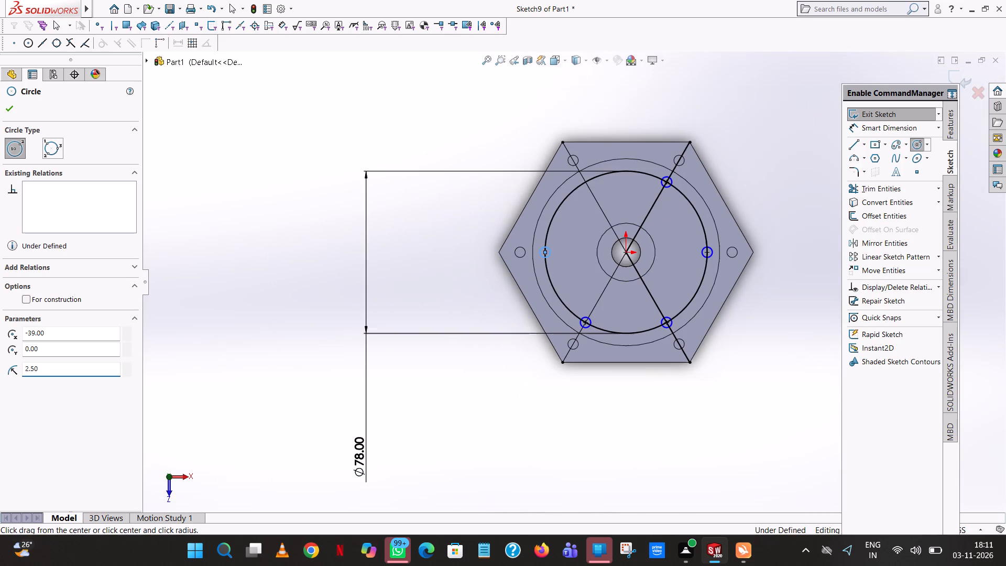
scroll(591, 195, "down", 8)
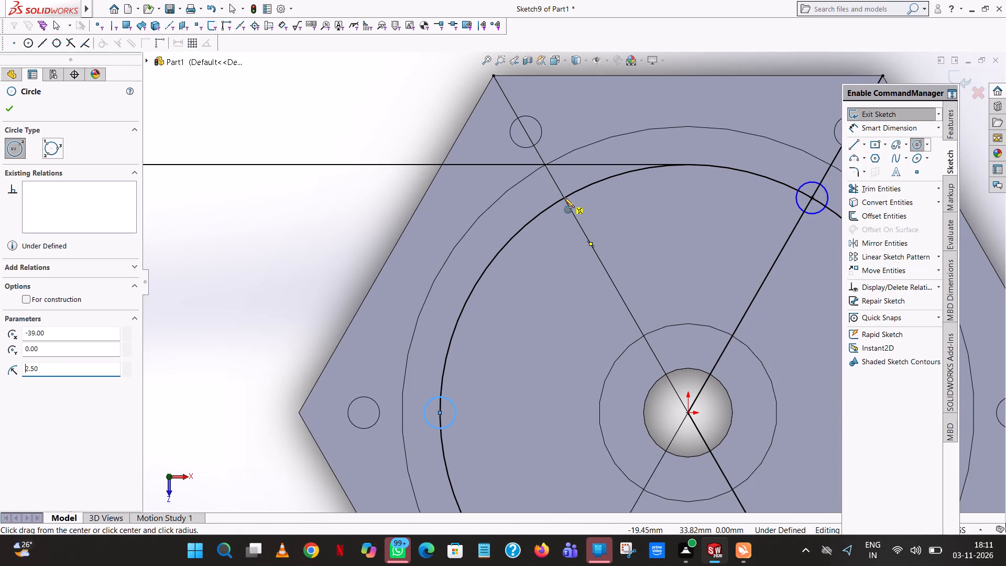
left_click(564, 198)
left_click(573, 186)
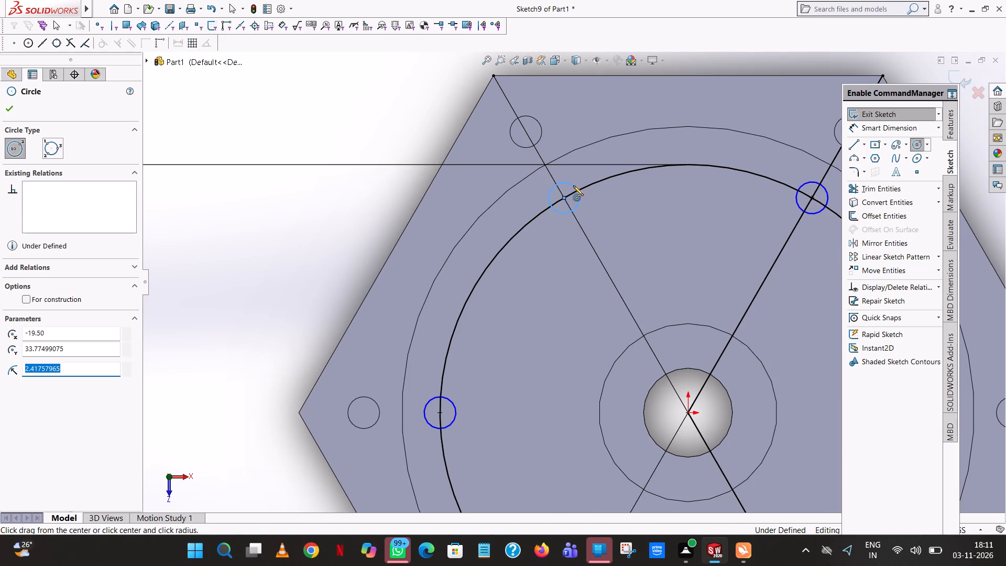
type("2.5")
key("Return")
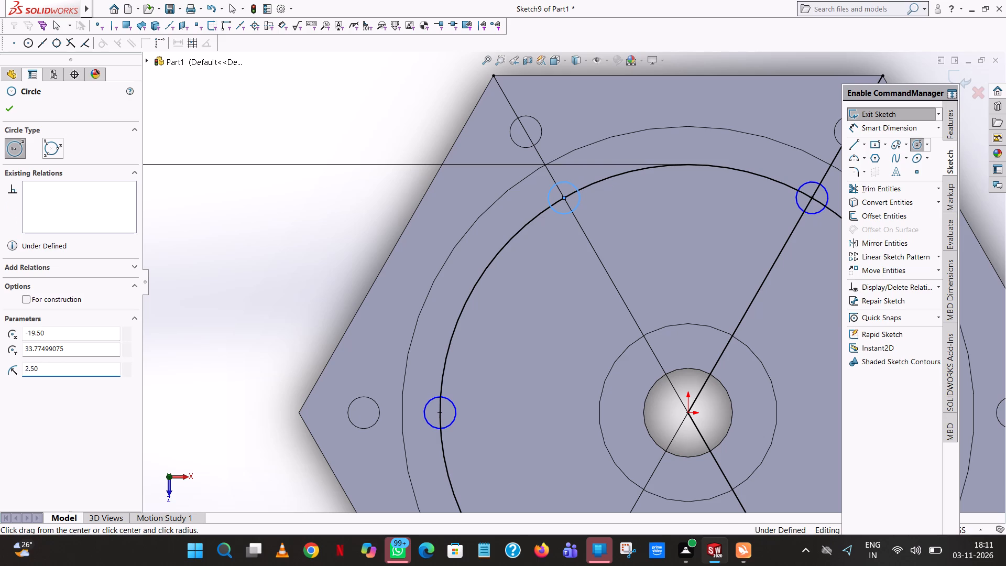
left_click(6, 110)
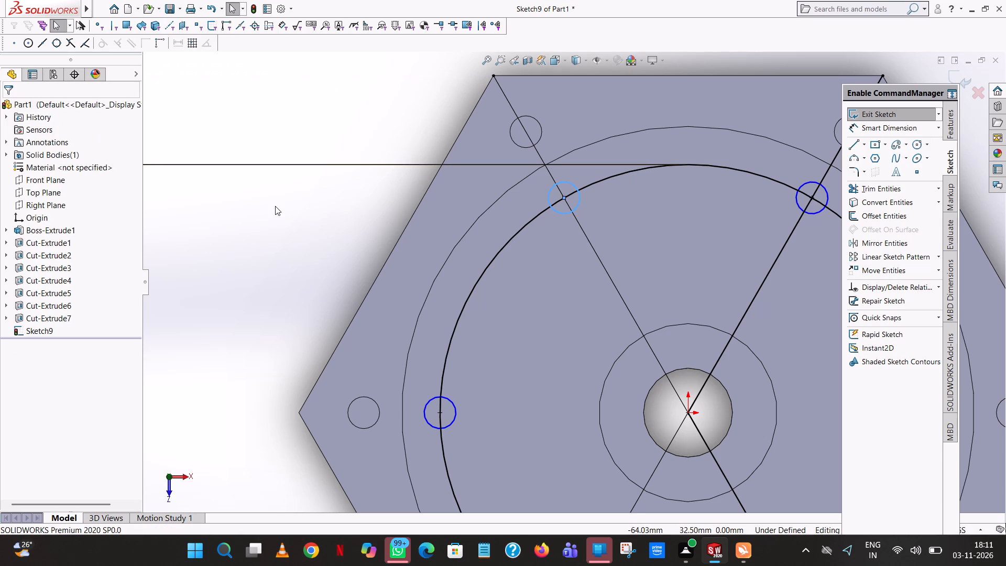
left_click(275, 206)
Trim away the upper-right diagonal outside its small circle and the entire lower-right diagonal.
scroll(291, 202, "up", 7)
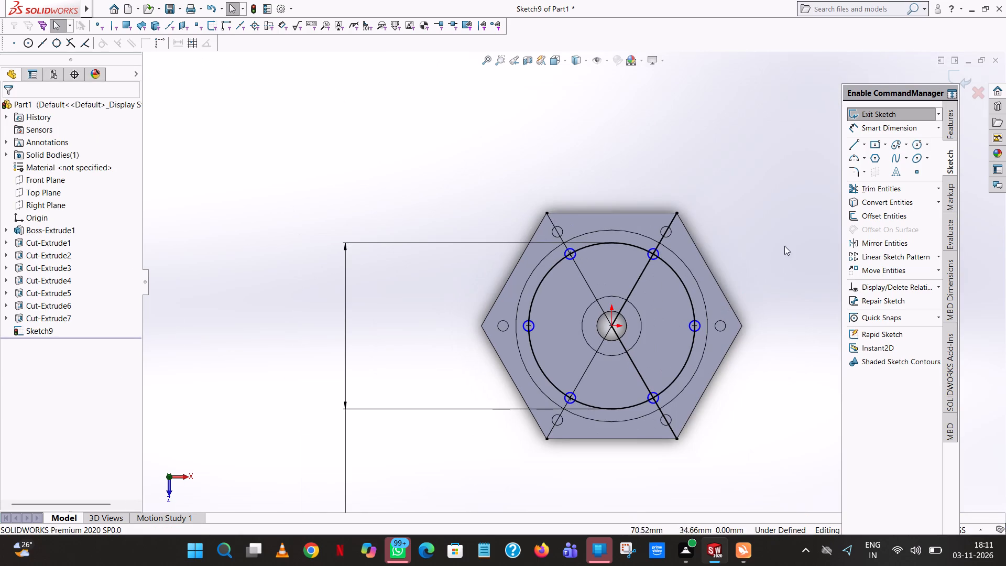
left_click(879, 183)
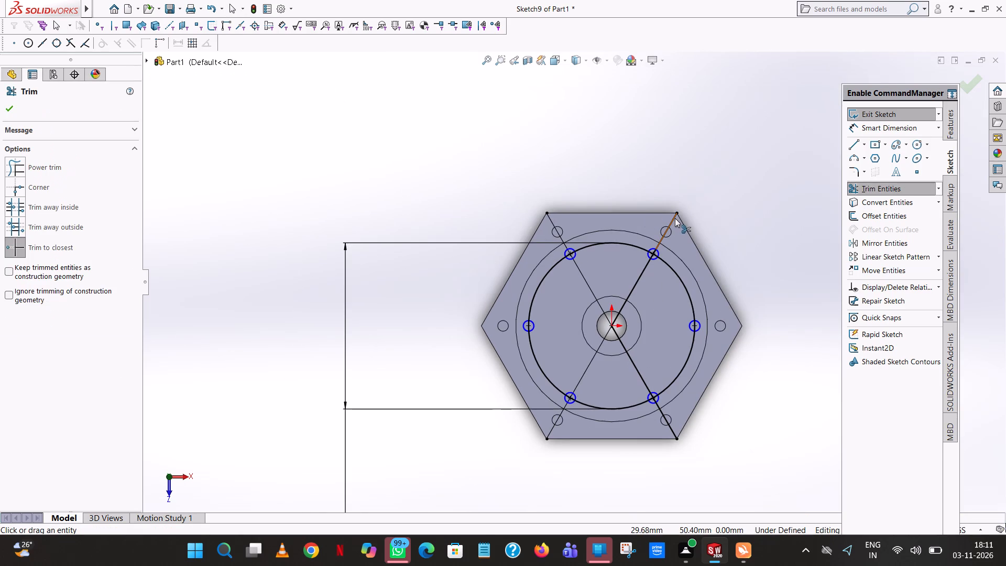
left_click(675, 218)
left_click(643, 270)
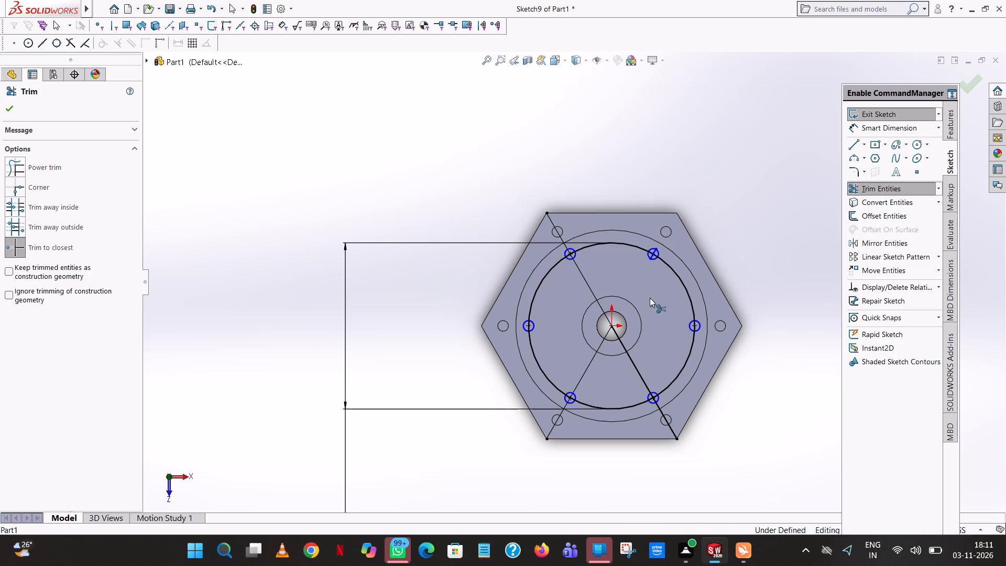
left_click(640, 377)
left_click(676, 433)
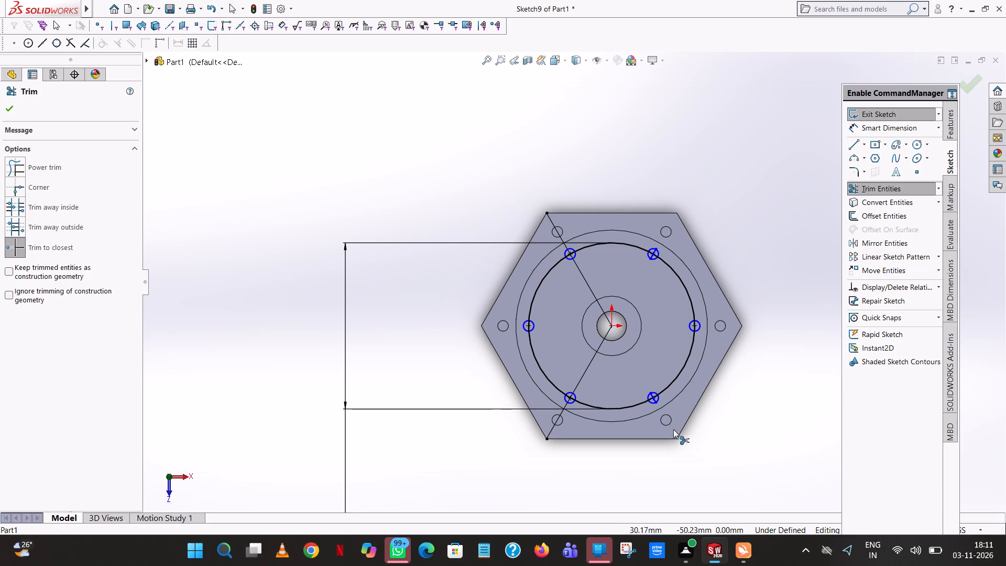
scroll(664, 418, "down", 8)
left_click(572, 263)
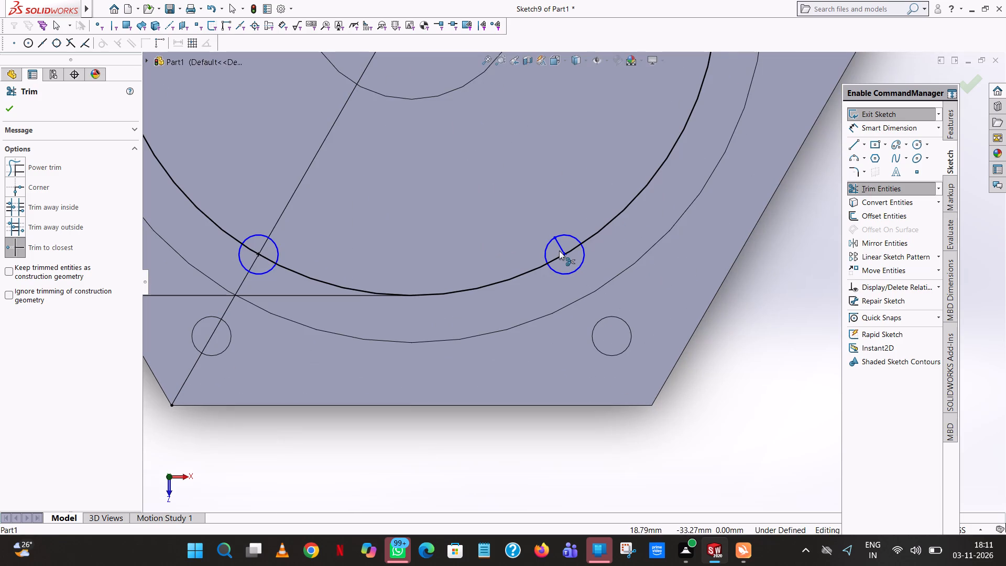
left_click(561, 247)
Trim away the entire upper-left diagonal line, including the pieces inside its small circle.
scroll(282, 239, "up", 8)
left_click(507, 160)
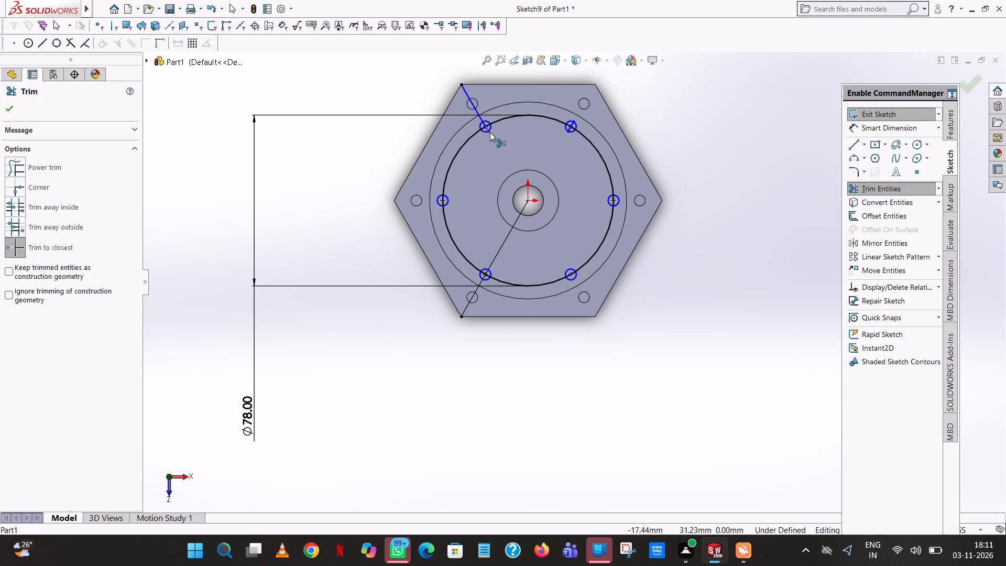
scroll(493, 134, "down", 10)
left_click(548, 266)
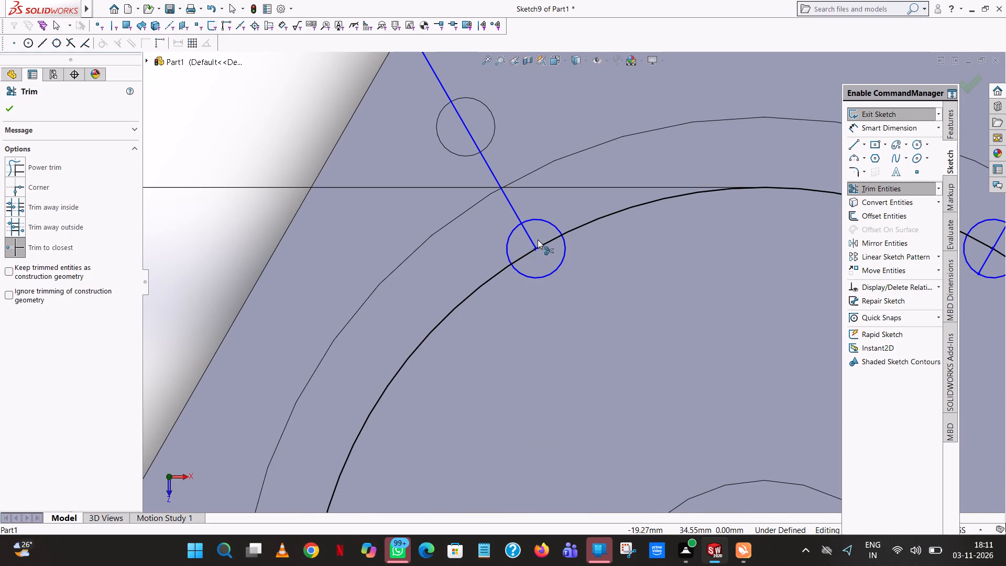
left_click(533, 240)
left_click(516, 204)
left_click(506, 203)
left_click(510, 198)
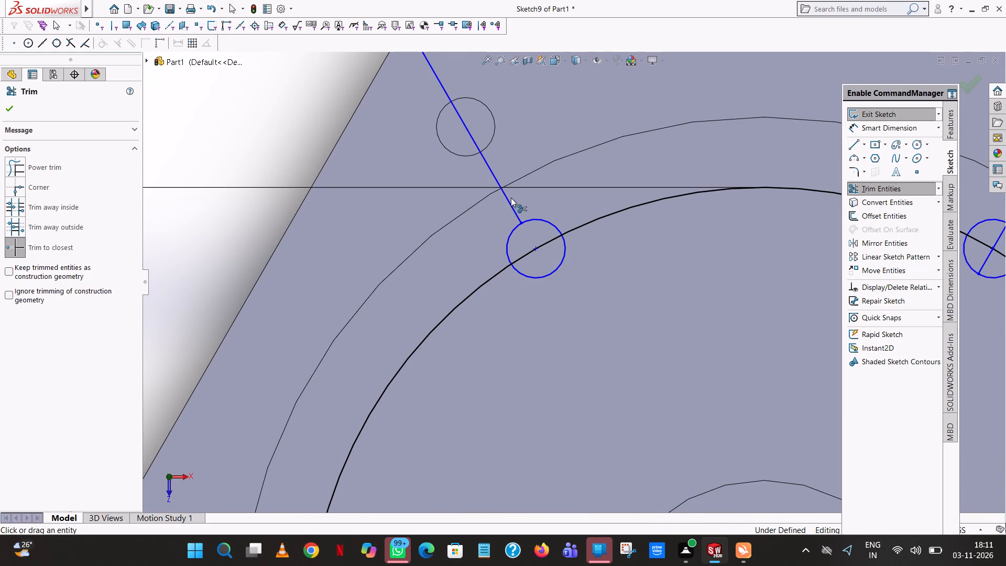
left_click(505, 203)
left_click(510, 200)
Trim away the entire lower-left diagonal line, including the pieces inside its small circle.
scroll(513, 200, "up", 14)
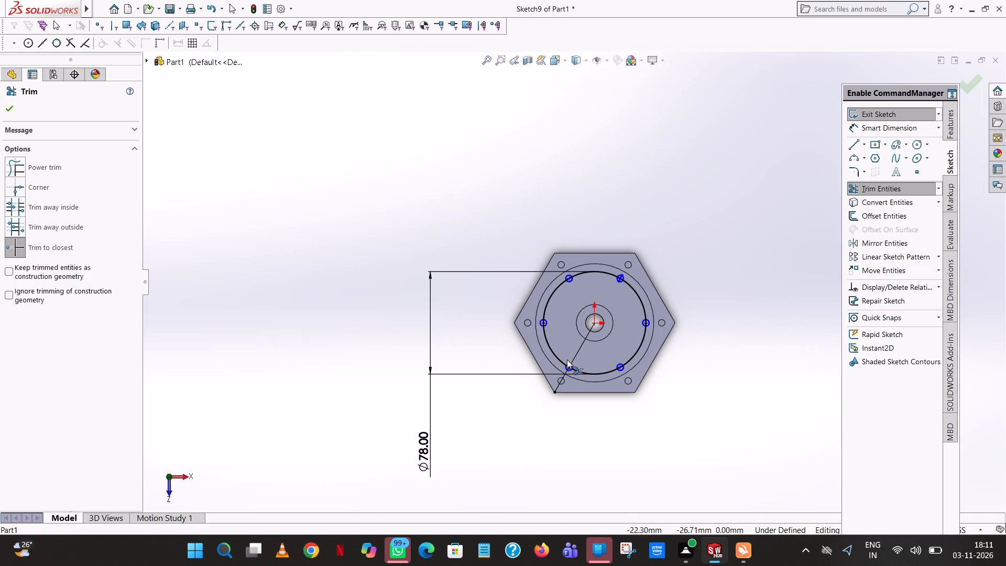
scroll(577, 368, "down", 8)
scroll(579, 363, "up", 3)
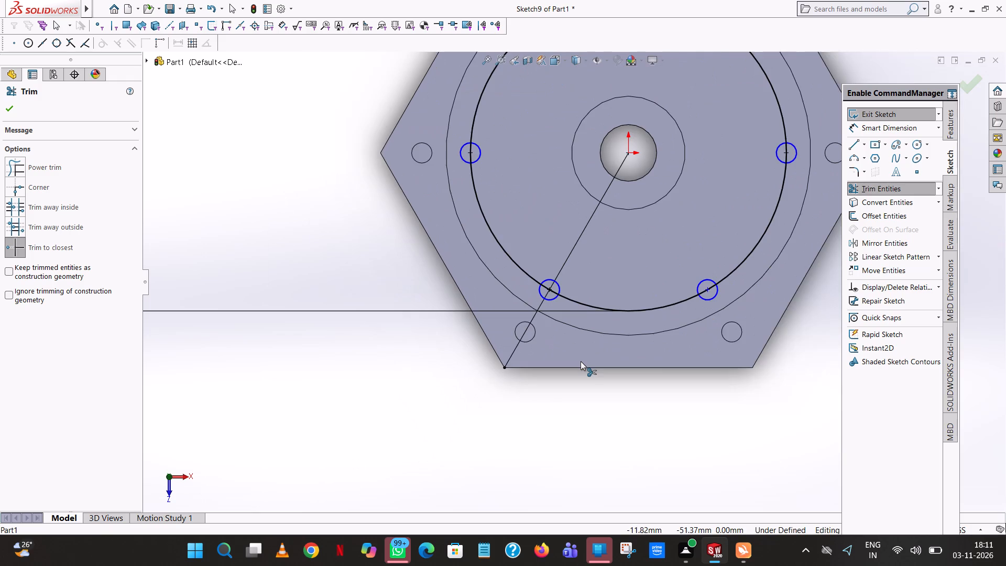
left_click(591, 221)
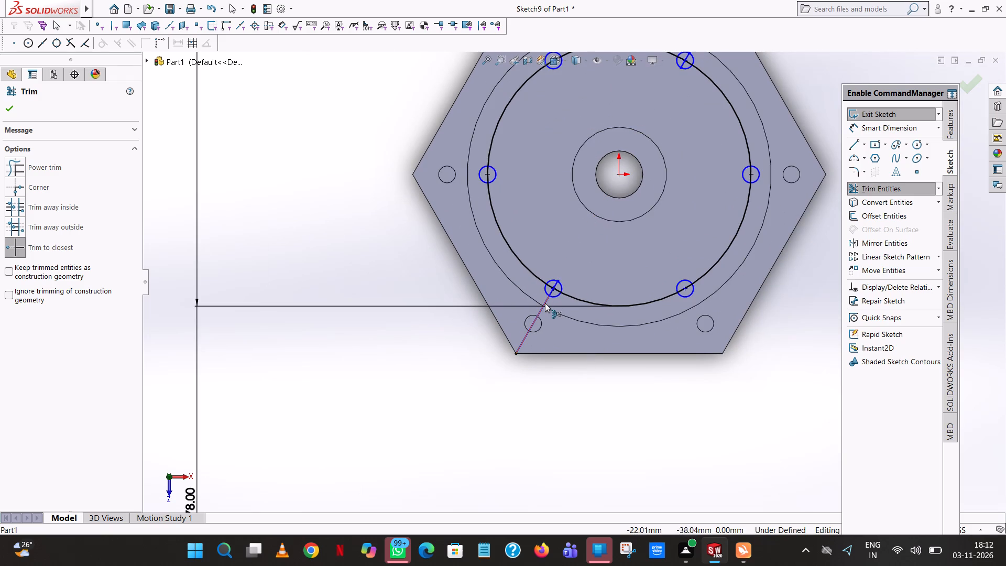
left_click(545, 303)
scroll(550, 301, "down", 9)
left_click(568, 247)
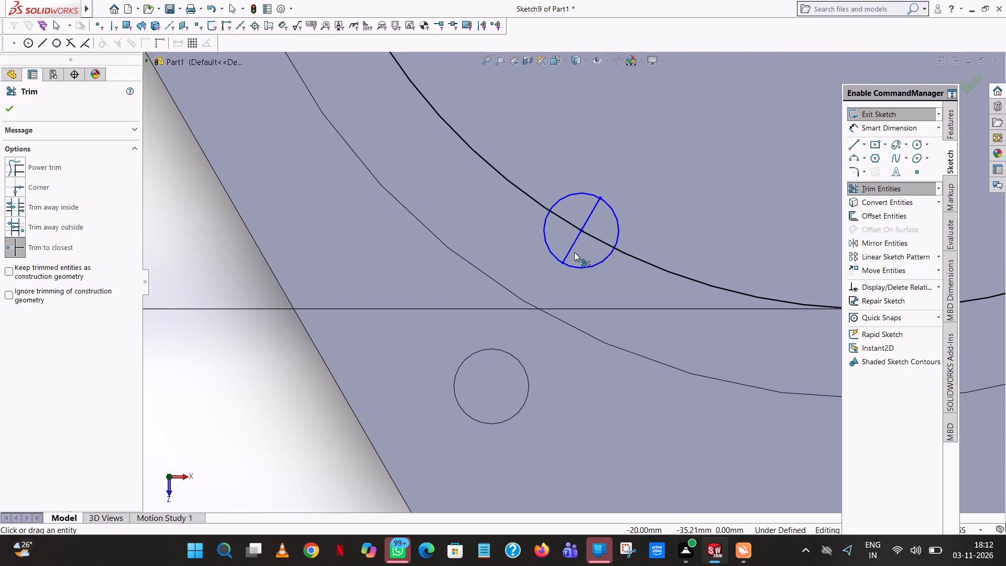
left_click(574, 252)
left_click(575, 242)
left_click(588, 220)
Trim away the remaining pieces of the upper-right diagonal inside its small circle and finish trimming.
scroll(585, 221, "up", 14)
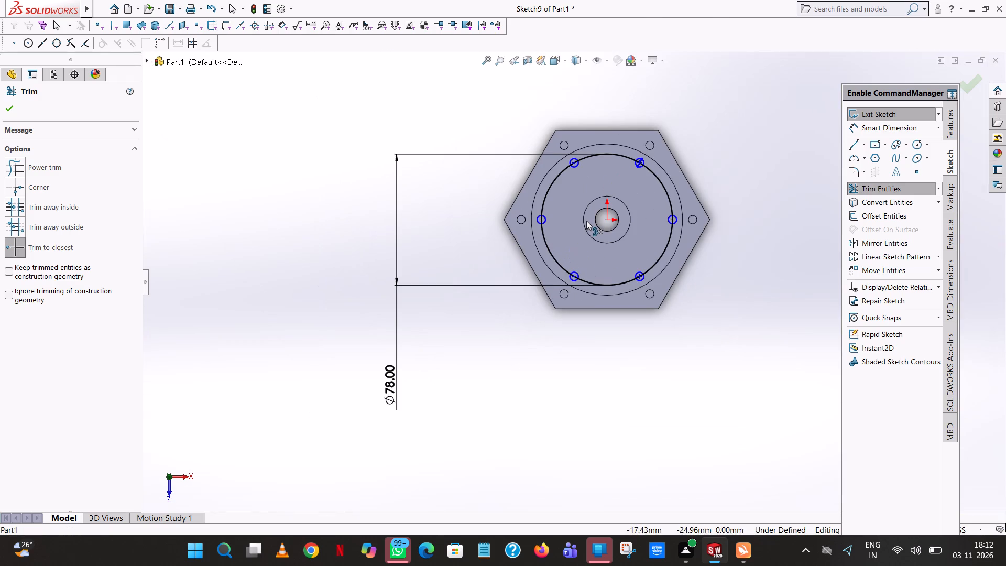
scroll(645, 181, "down", 8)
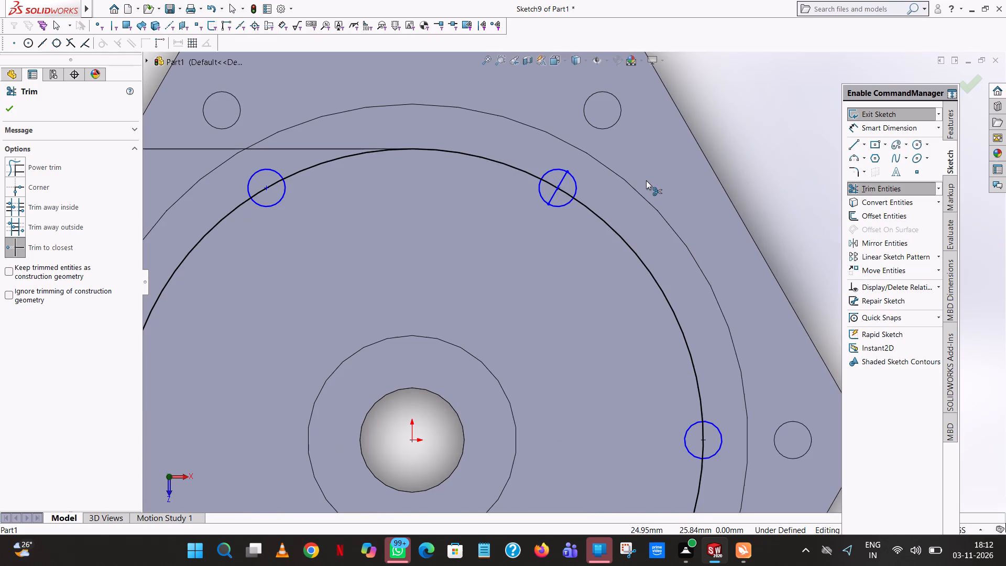
left_click(563, 180)
left_click(549, 198)
left_click(556, 201)
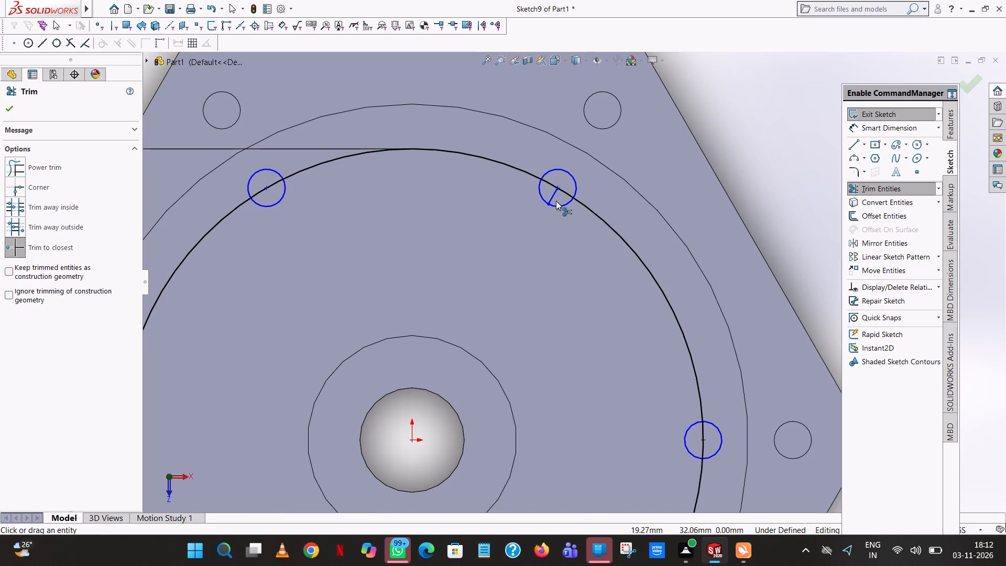
left_click(554, 198)
left_click(6, 112)
scroll(564, 230, "up", 3)
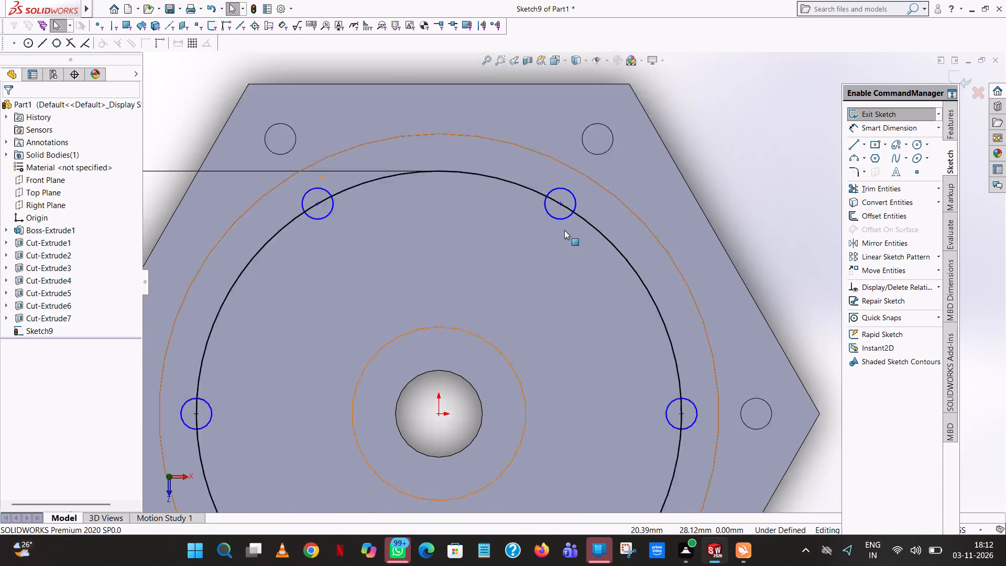
scroll(564, 230, "up", 4)
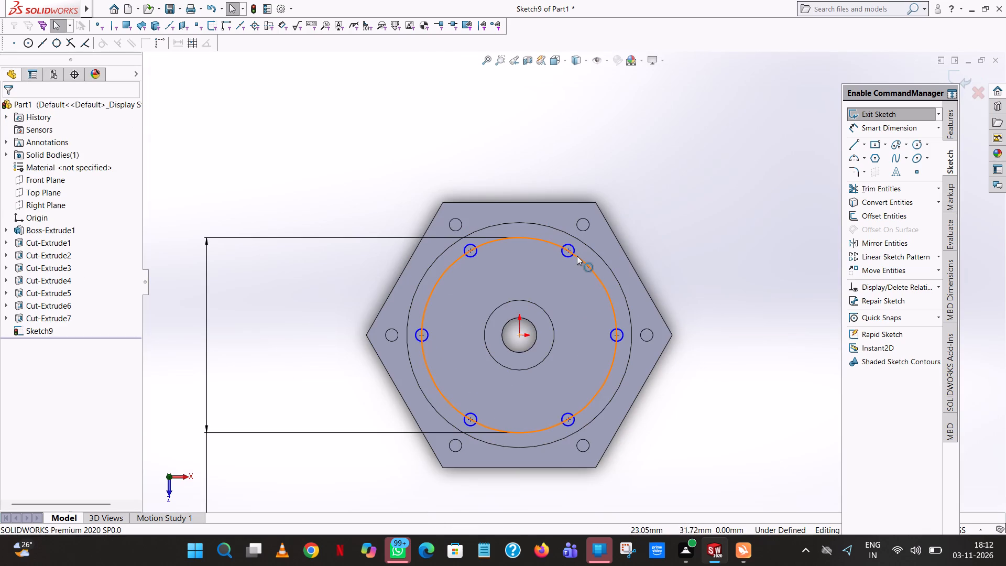
Dimension the upper-right small circle's diameter and the vertical distance from its centre to the origin.
left_click(577, 256)
left_click(625, 228)
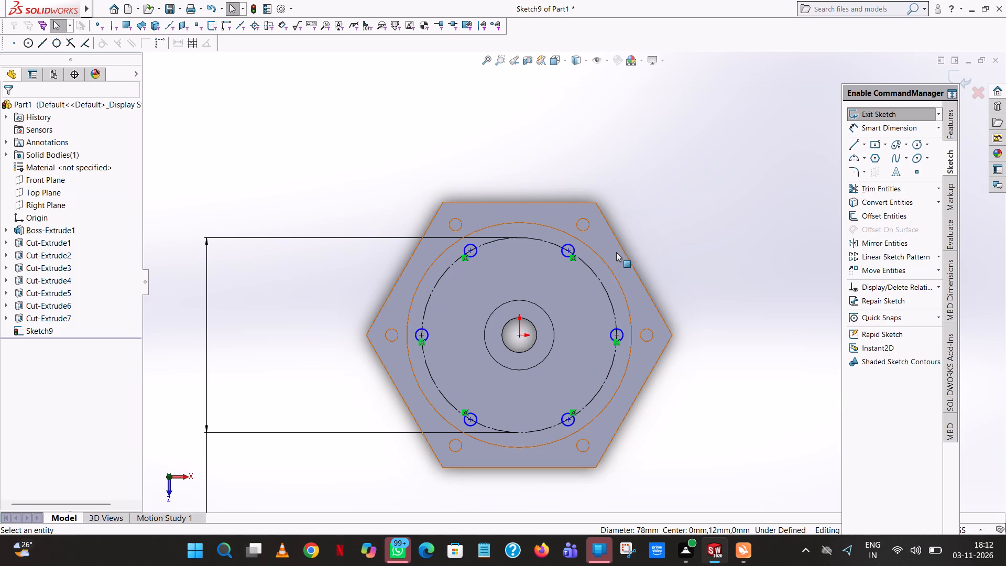
left_click(899, 130)
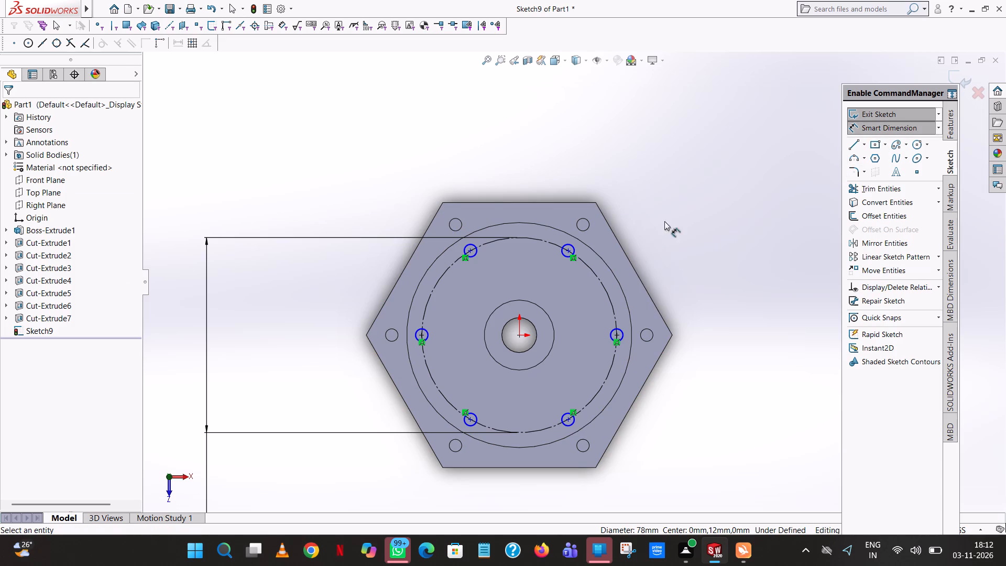
left_click(570, 245)
left_click(737, 134)
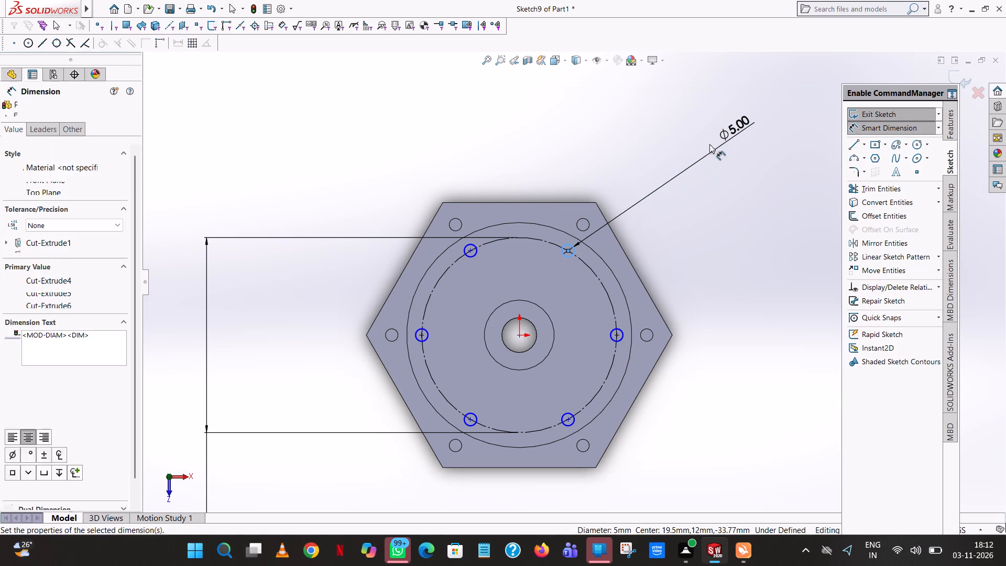
left_click(694, 120)
left_click(576, 145)
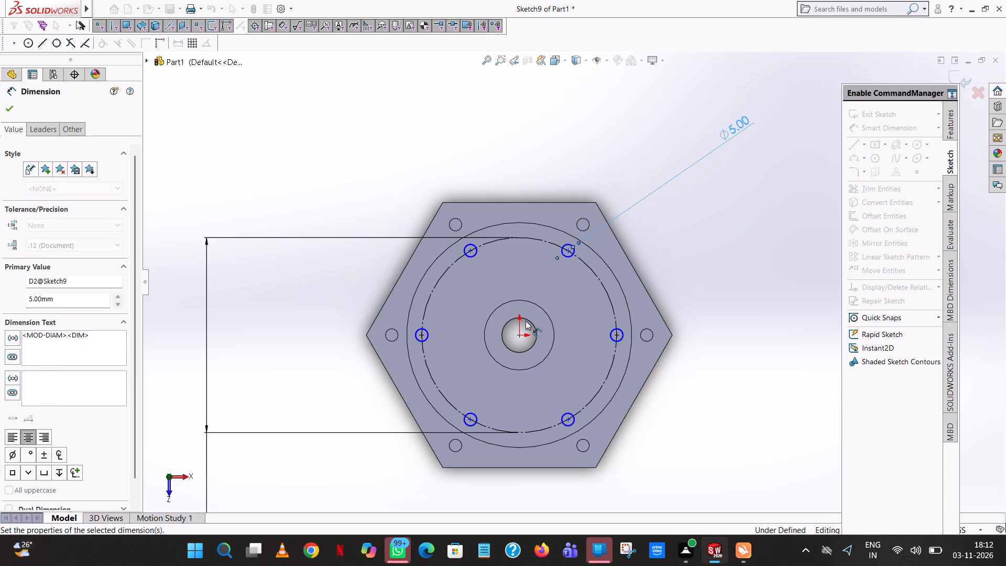
left_click(519, 336)
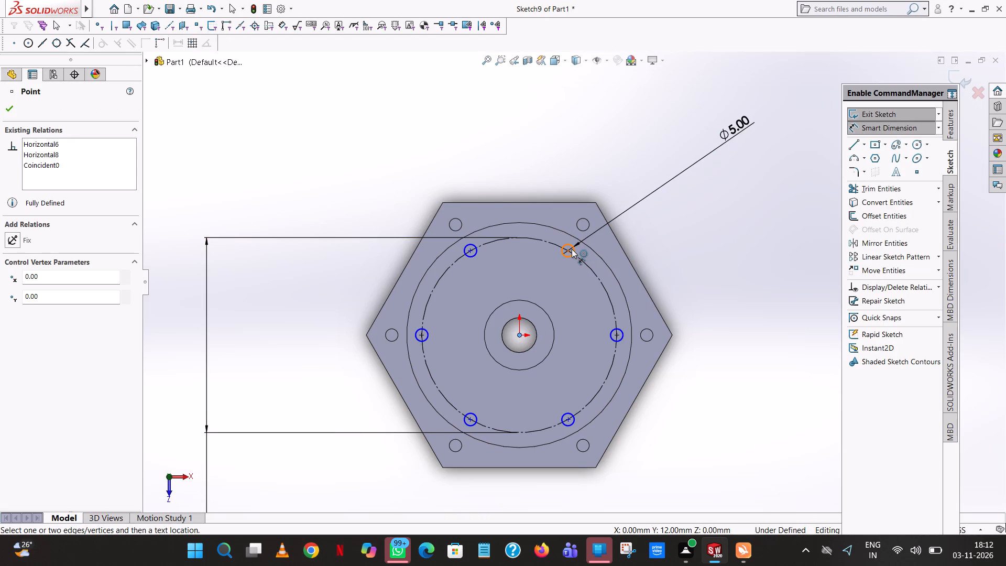
left_click(570, 250)
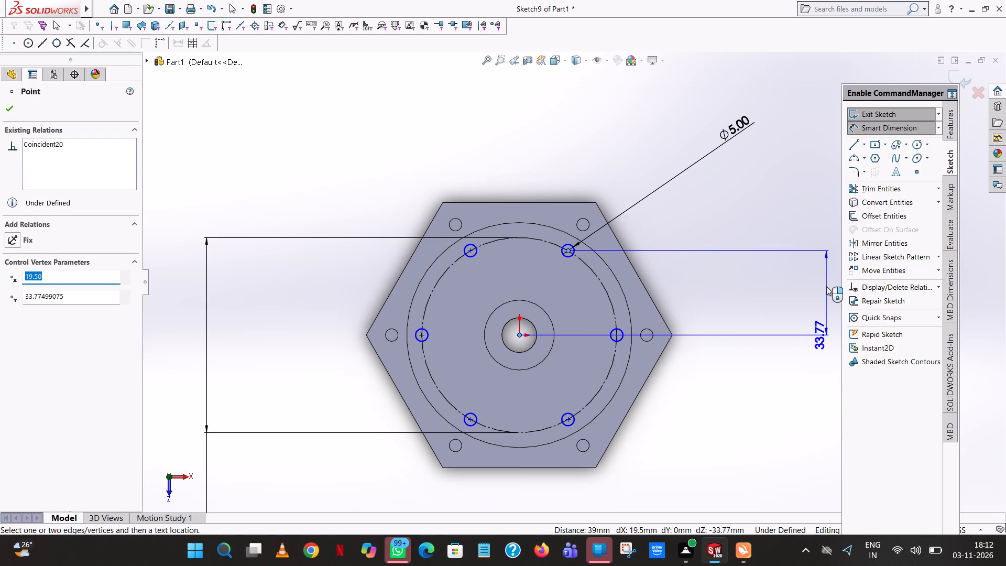
left_click(826, 286)
left_click(781, 265)
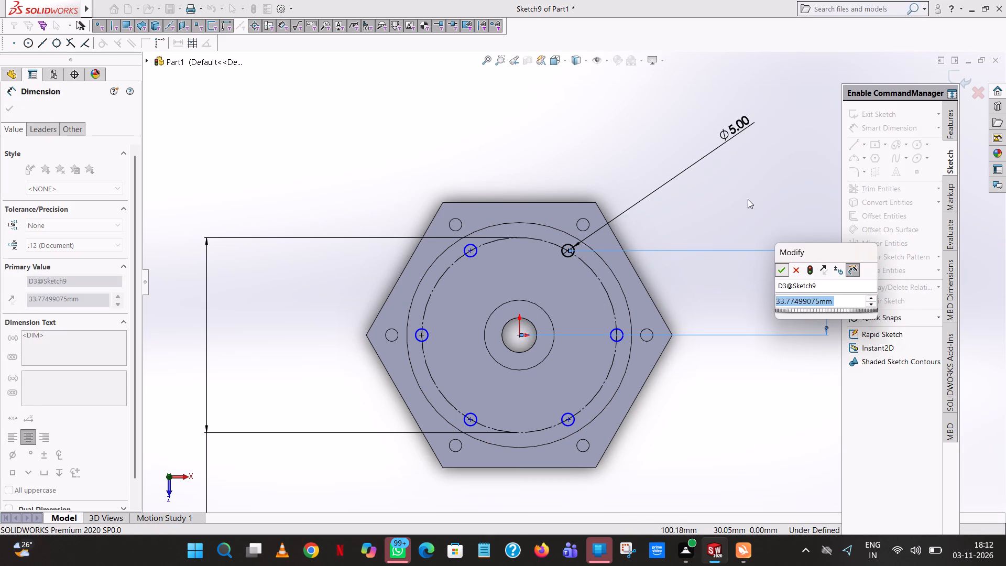
left_click(748, 199)
Dimension the diameter of the small circle on the horizontal axis at the right of the pitch circle.
left_click(621, 328)
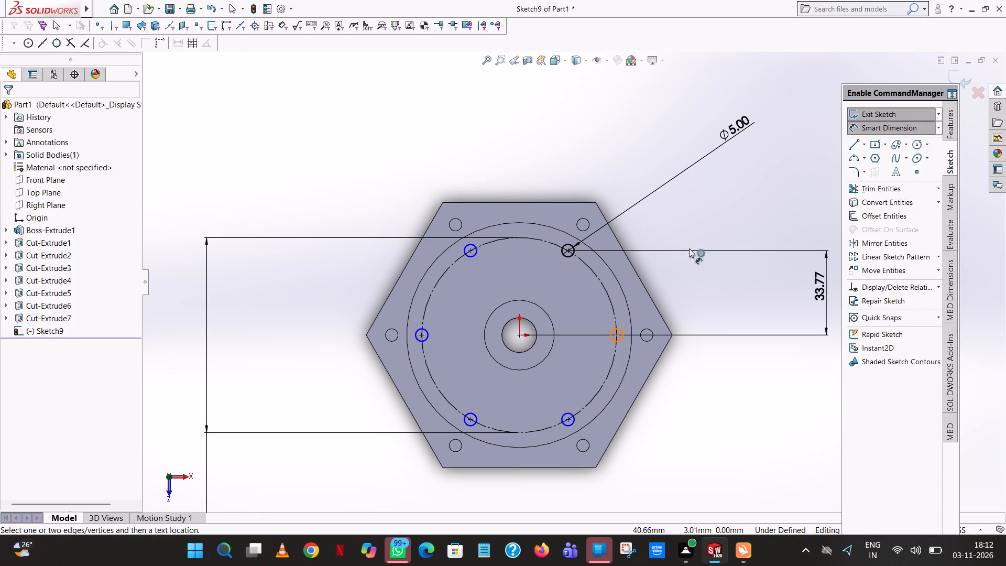
left_click(698, 240)
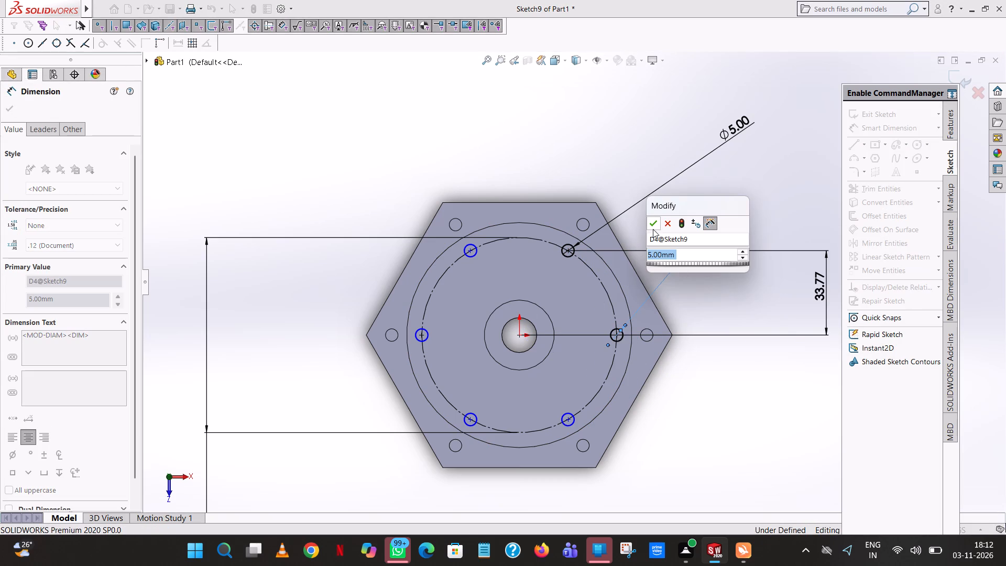
left_click(653, 227)
Dimension the upper-left small circle's diameter and the vertical distance from its centre to the origin.
left_click(470, 243)
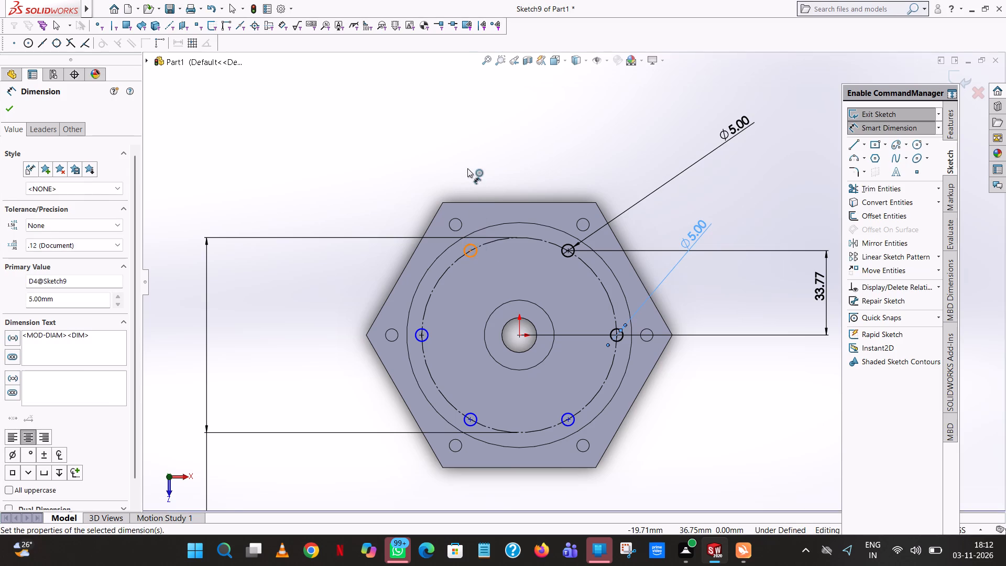
left_click(467, 168)
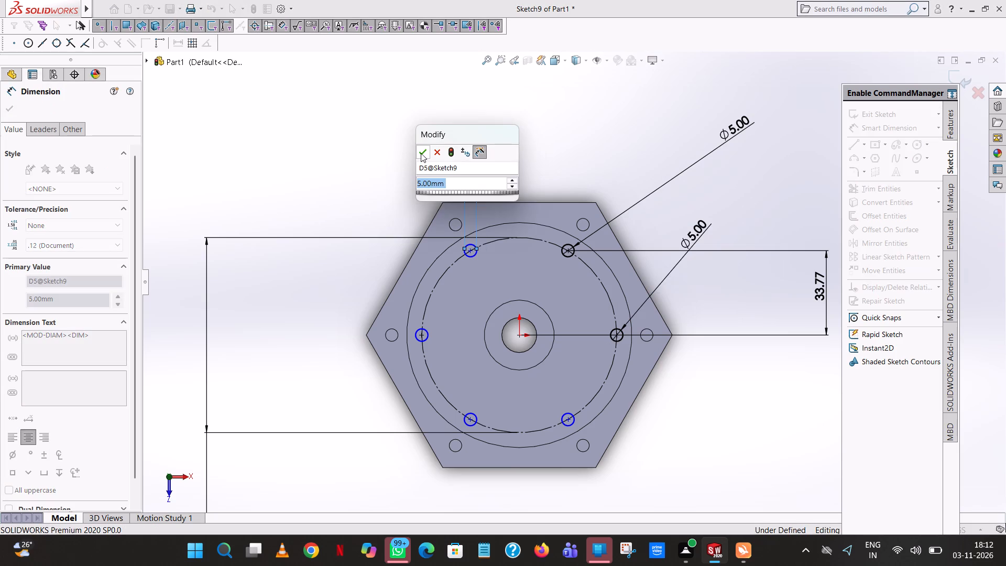
left_click(421, 153)
left_click(378, 167)
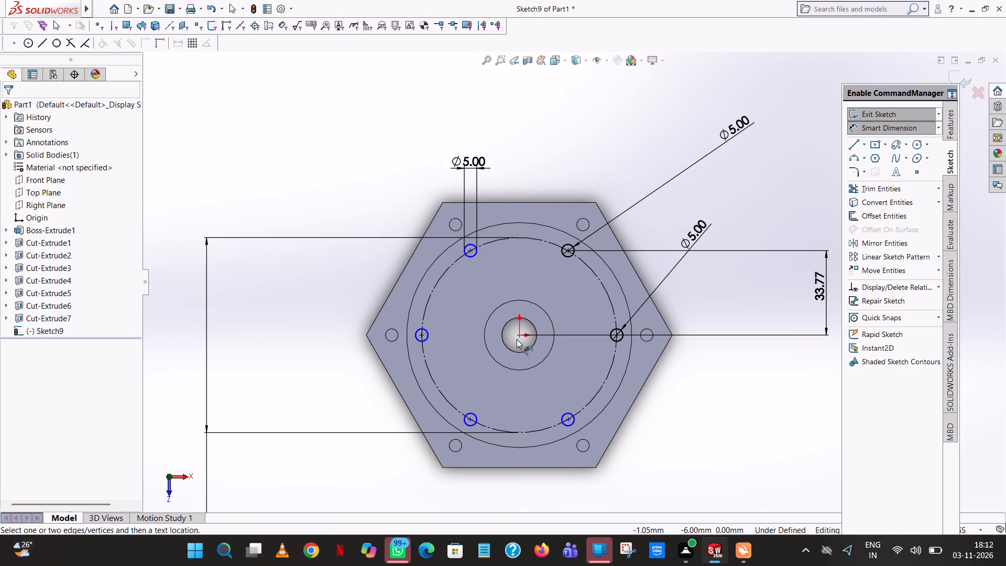
left_click(521, 336)
left_click(468, 250)
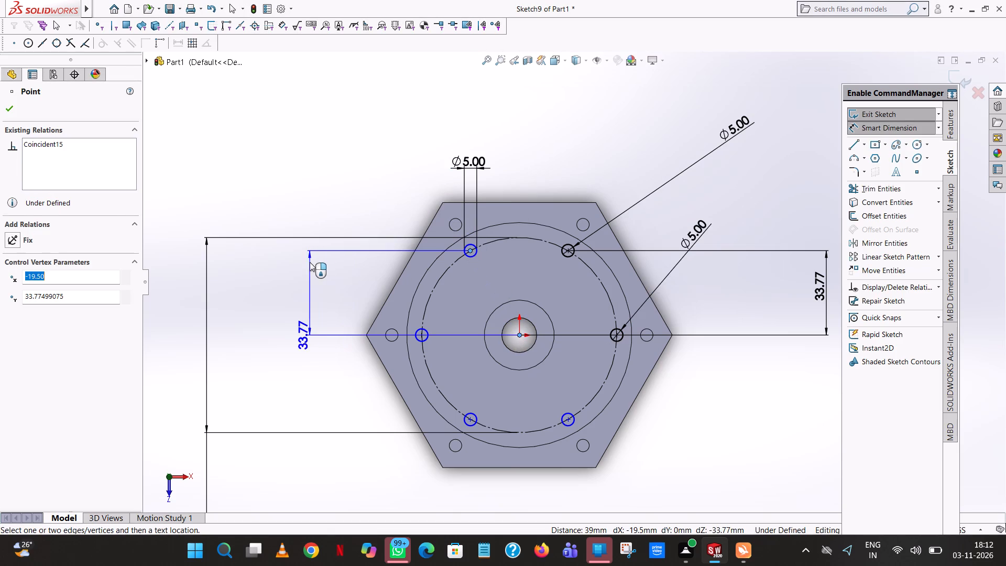
left_click(310, 262)
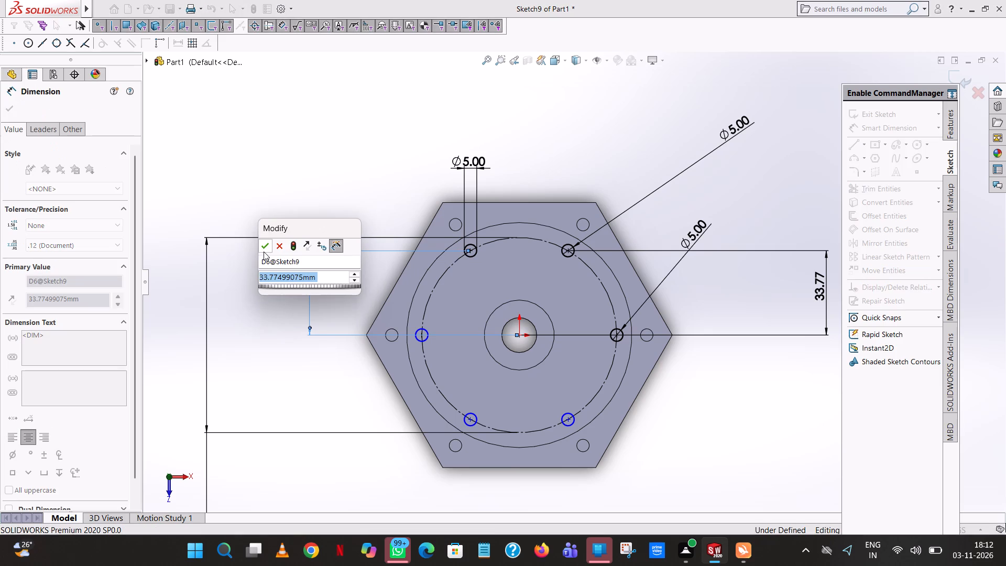
left_click(264, 250)
left_click(360, 164)
Dimension the diameter of the small circle on the horizontal axis at the left of the pitch circle.
left_click(417, 339)
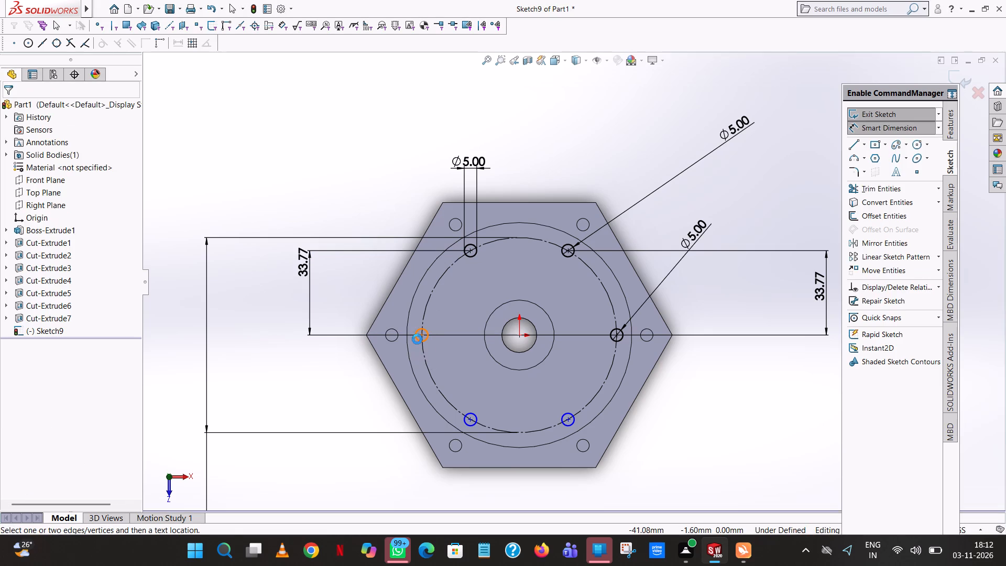
left_click(342, 360)
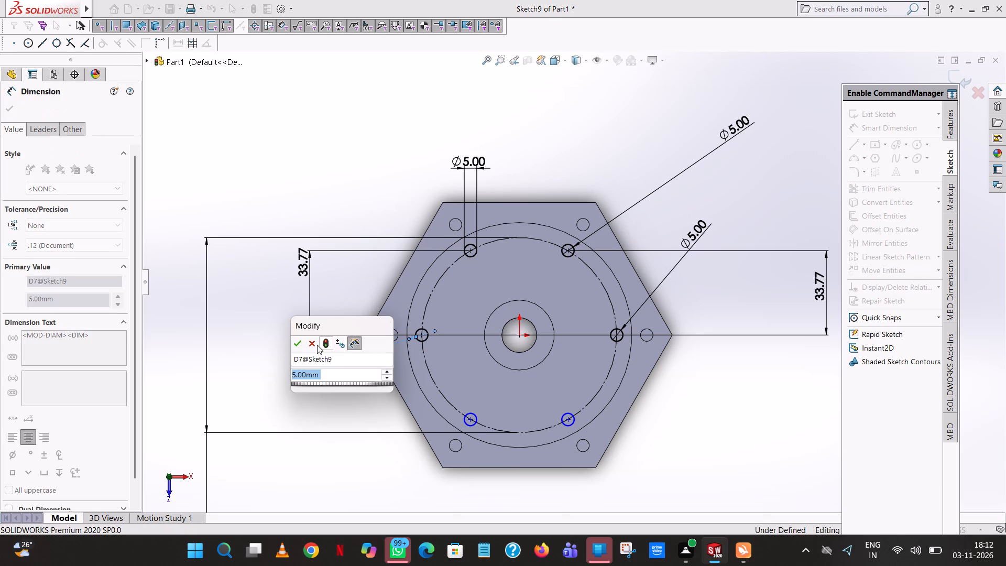
left_click(300, 340)
left_click(270, 317)
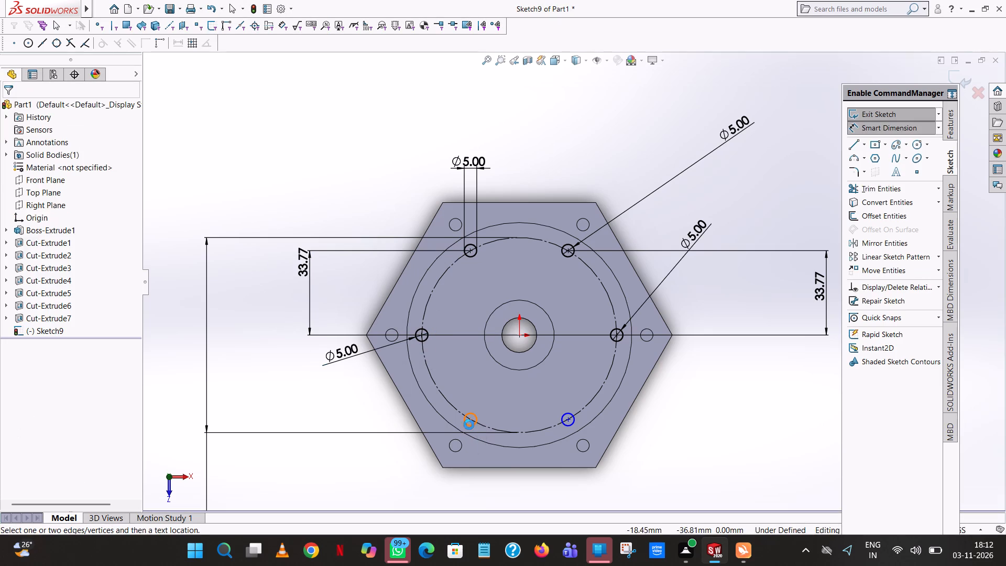
Dimension the lower-left small circle's diameter and the vertical distance from its centre to the origin.
left_click(469, 424)
left_click(336, 431)
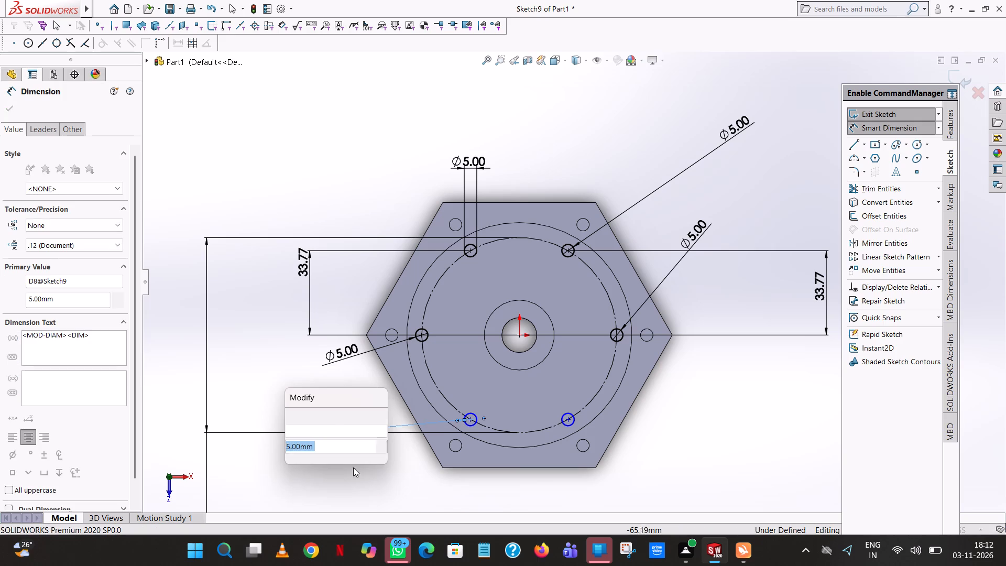
left_click(290, 411)
left_click(287, 398)
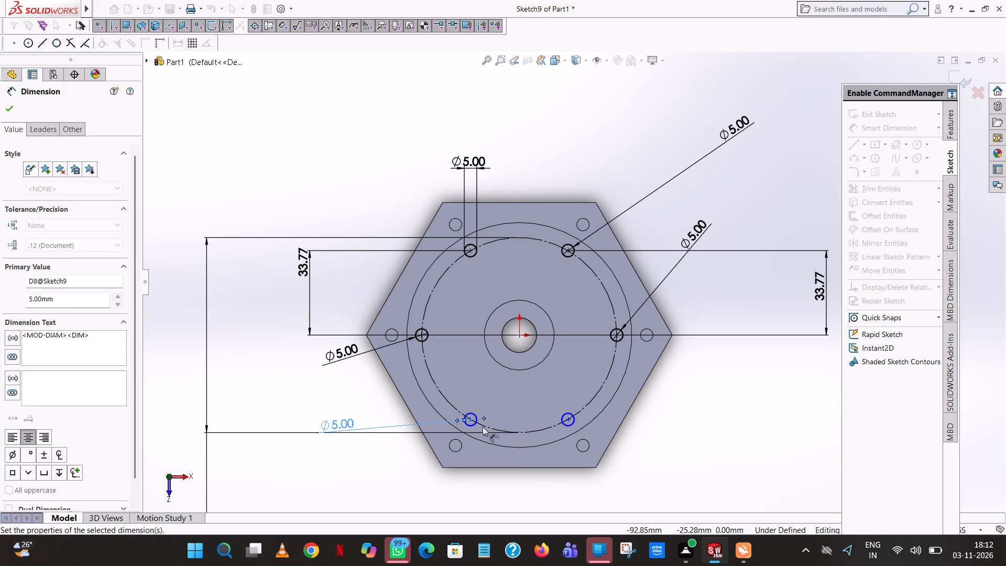
left_click(469, 421)
left_click(521, 334)
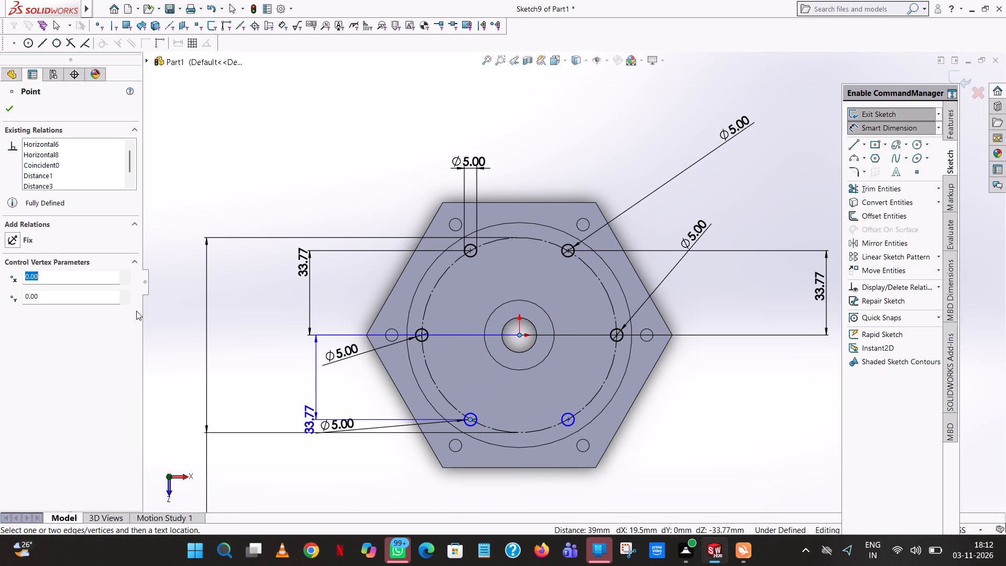
left_click(274, 395)
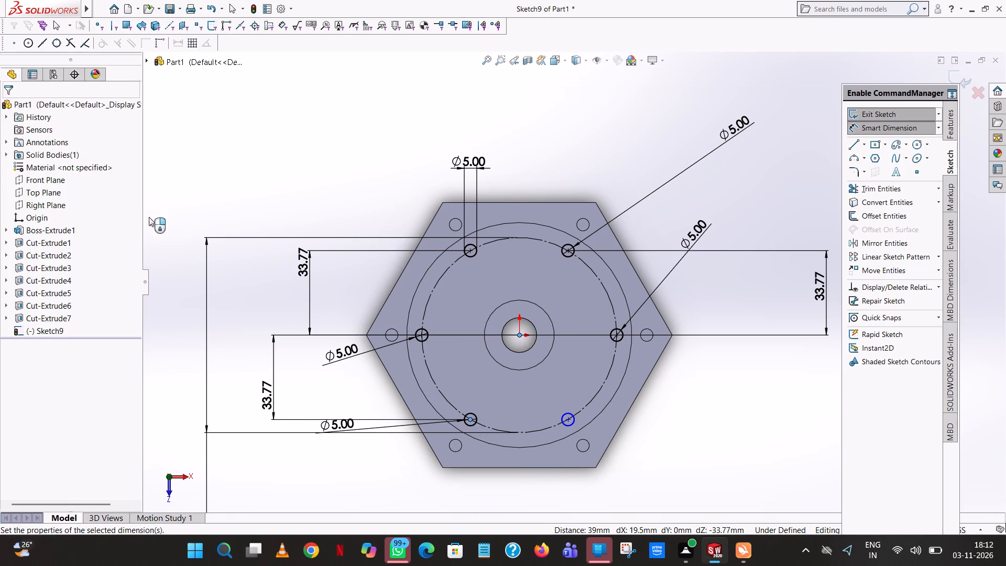
left_click(231, 376)
left_click(244, 292)
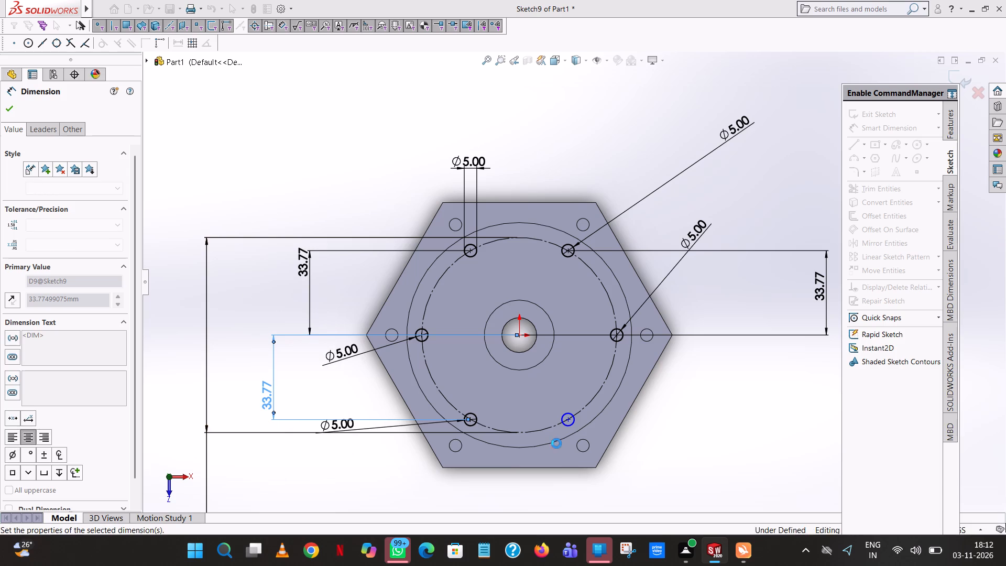
Dimension the lower-right small circle's diameter and the vertical distance from its centre to the origin, and finish dimensioning.
left_click(574, 420)
left_click(784, 442)
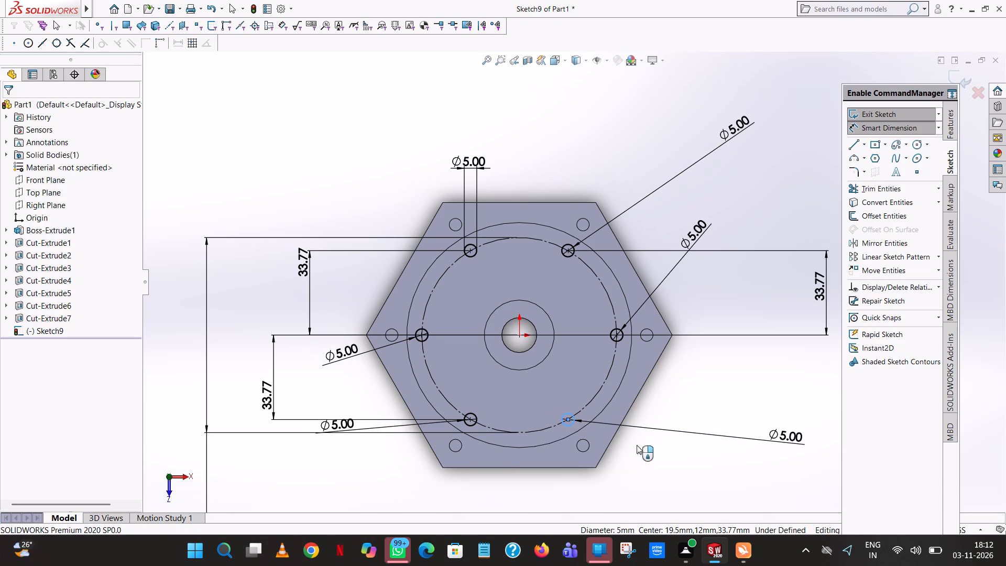
left_click(742, 428)
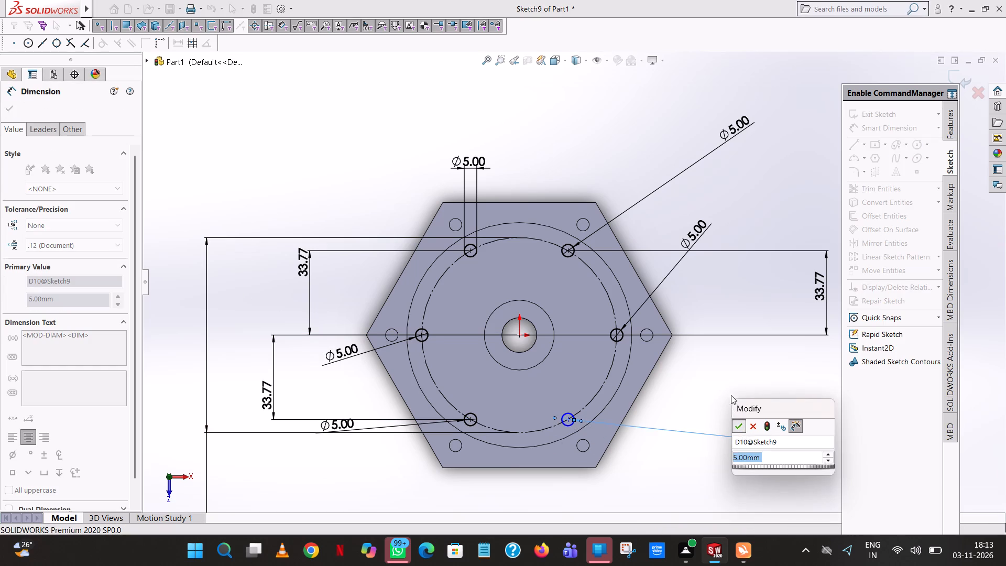
left_click(731, 390)
left_click(566, 419)
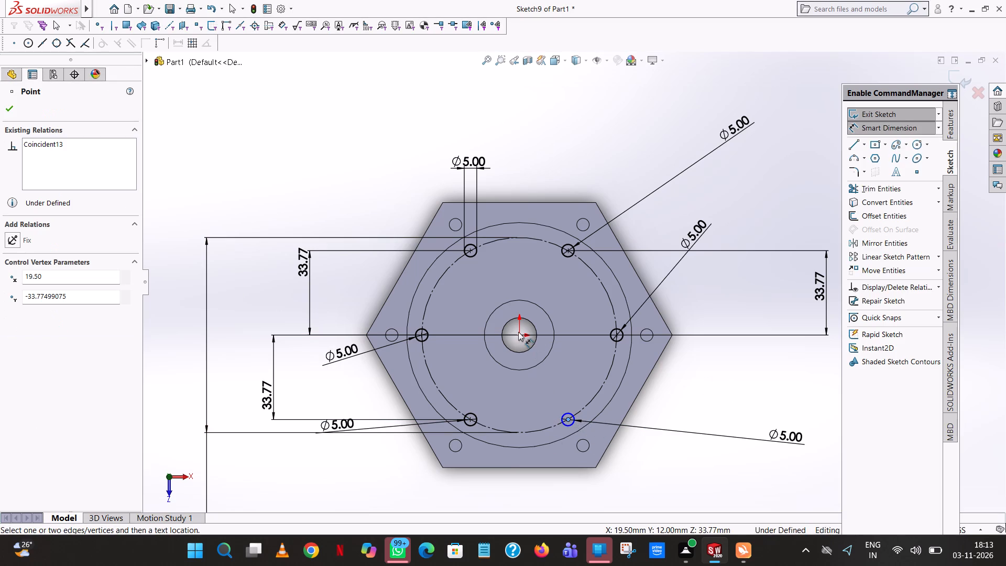
left_click(522, 336)
left_click(716, 374)
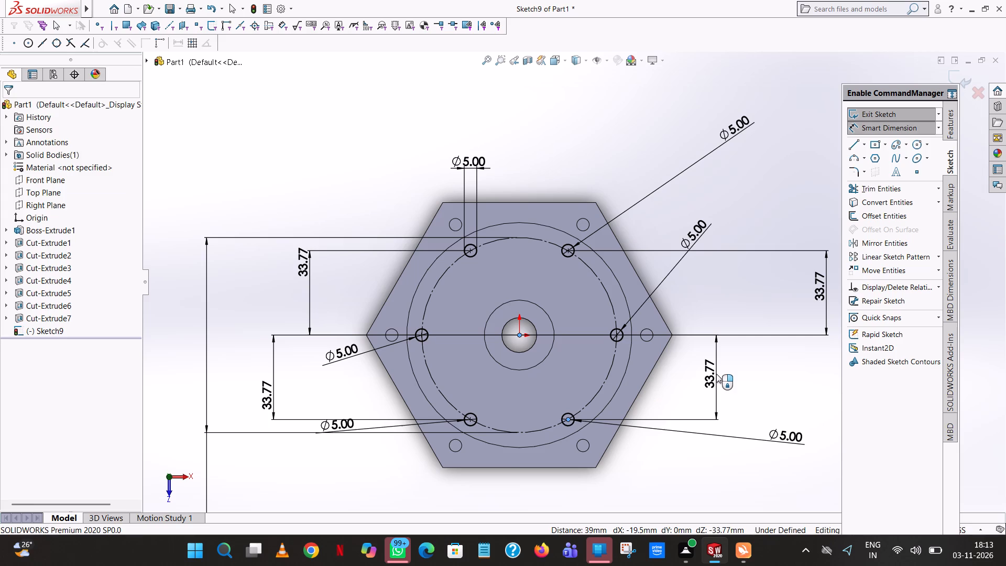
left_click(670, 354)
left_click(705, 304)
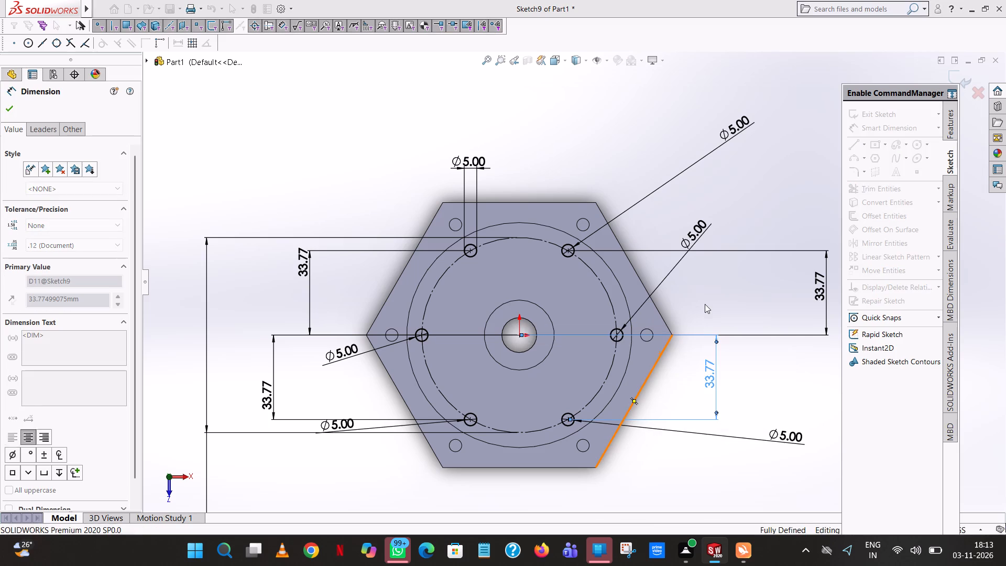
left_click(768, 274)
Cut-extrude the six small circles through the pocket floor with a blind depth of 12 mm.
middle_click_drag(729, 323, 766, 108)
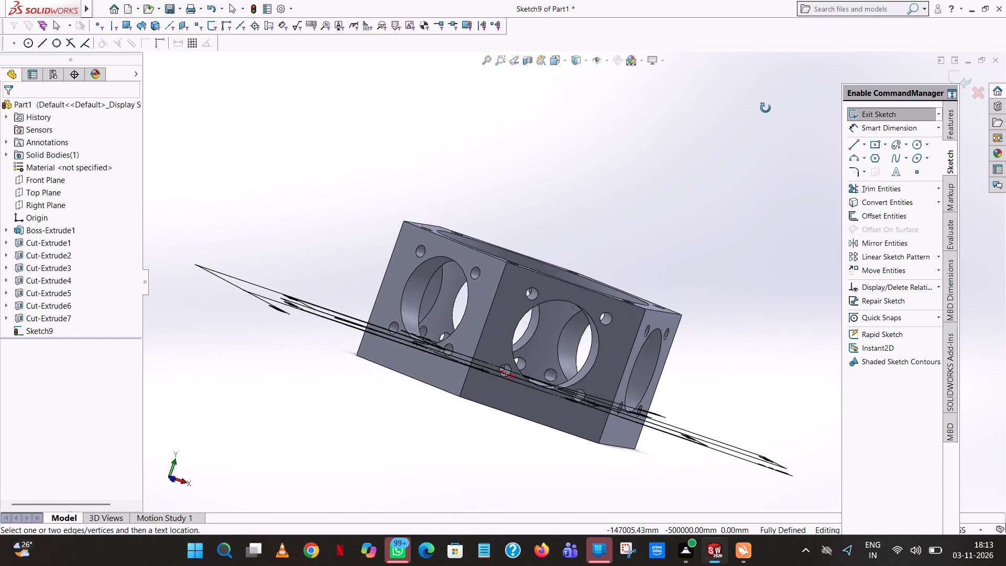
middle_click_drag(766, 108, 768, 111)
left_click(955, 116)
left_click(893, 188)
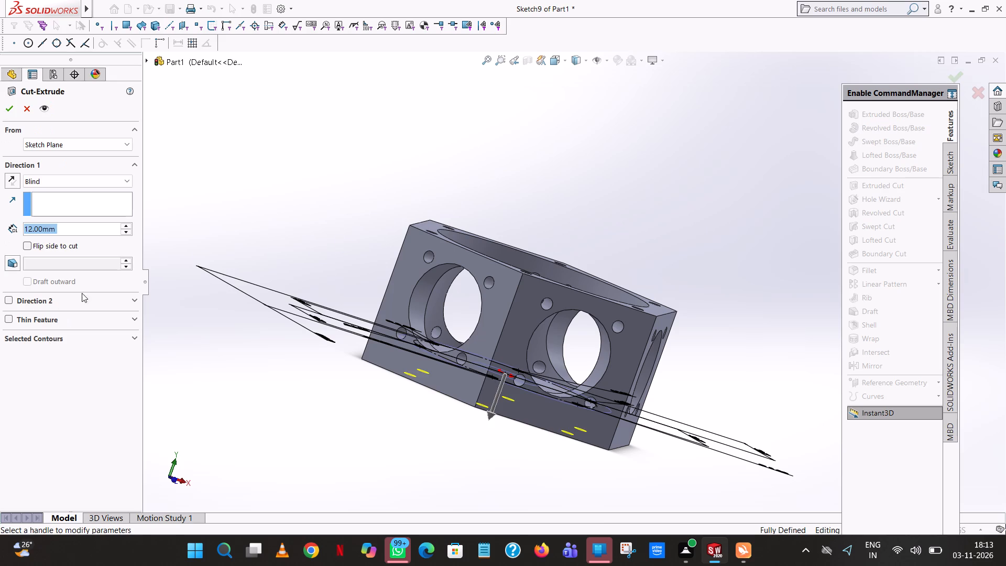
middle_click_drag(226, 349, 243, 298)
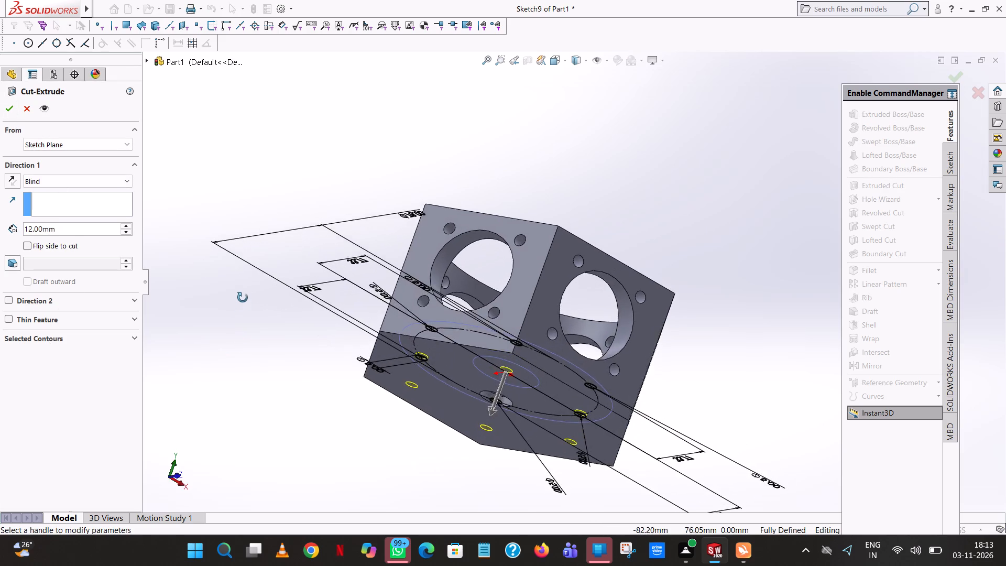
middle_click_drag(243, 298, 272, 366)
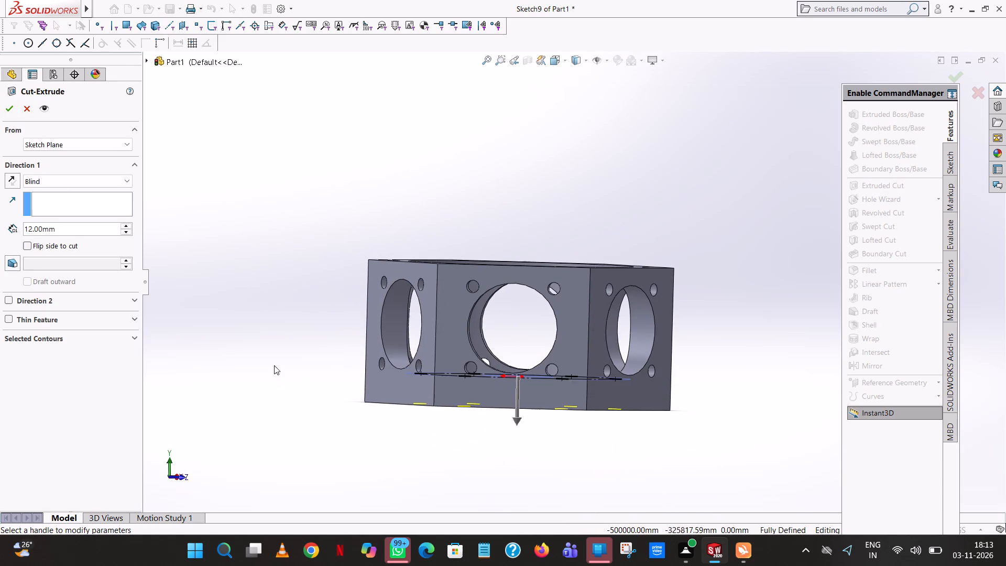
scroll(586, 379, "down", 6)
middle_click_drag(587, 383, 577, 384)
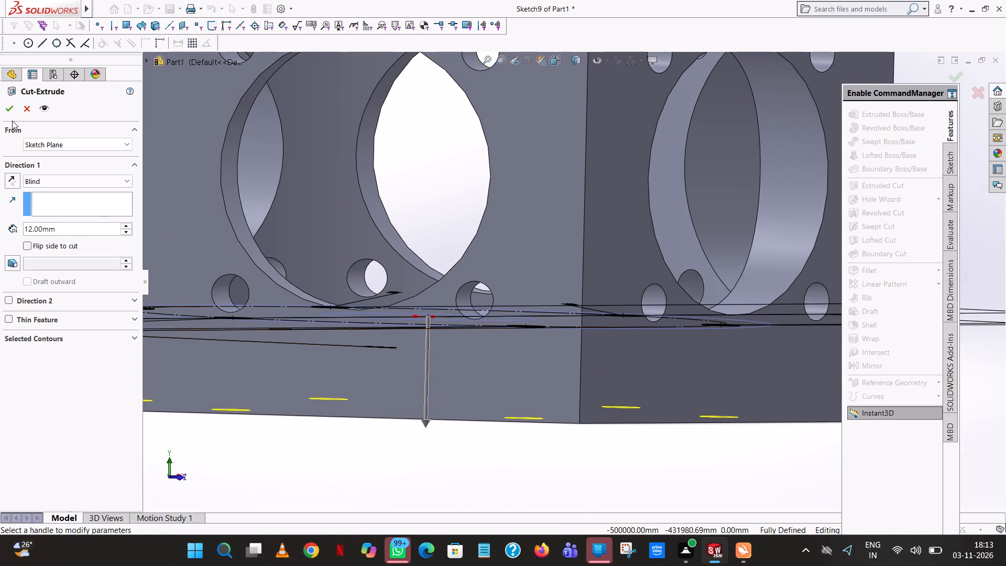
left_click(11, 114)
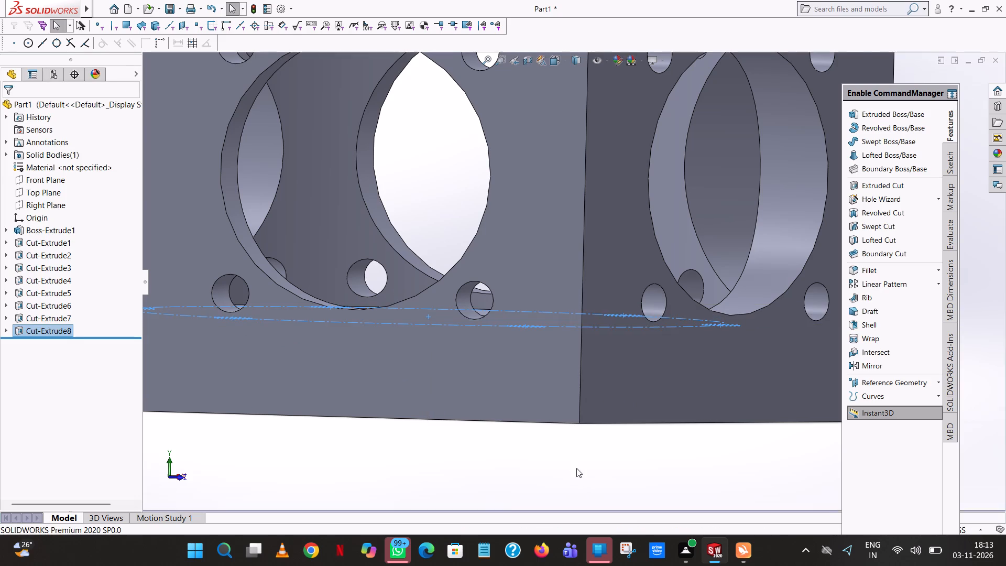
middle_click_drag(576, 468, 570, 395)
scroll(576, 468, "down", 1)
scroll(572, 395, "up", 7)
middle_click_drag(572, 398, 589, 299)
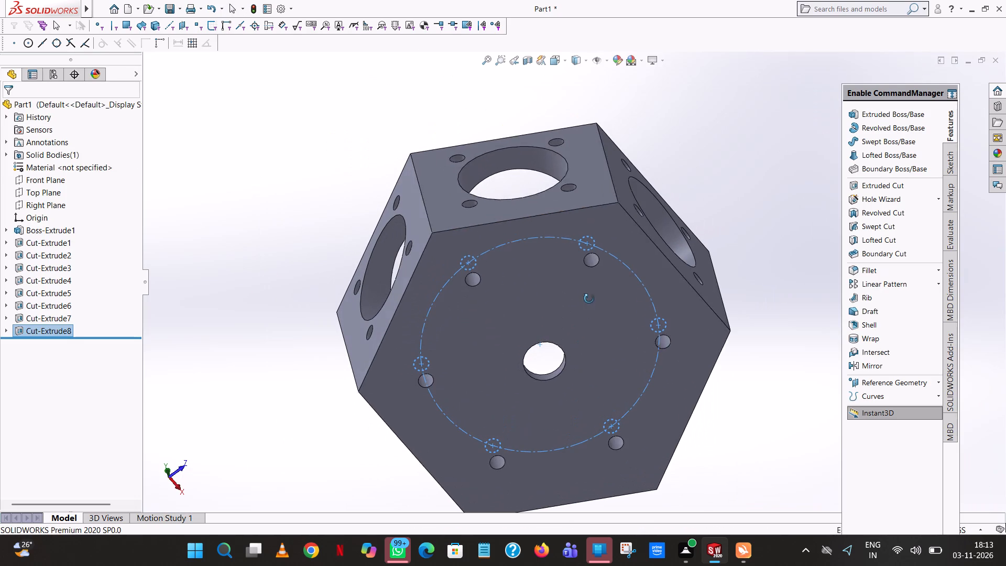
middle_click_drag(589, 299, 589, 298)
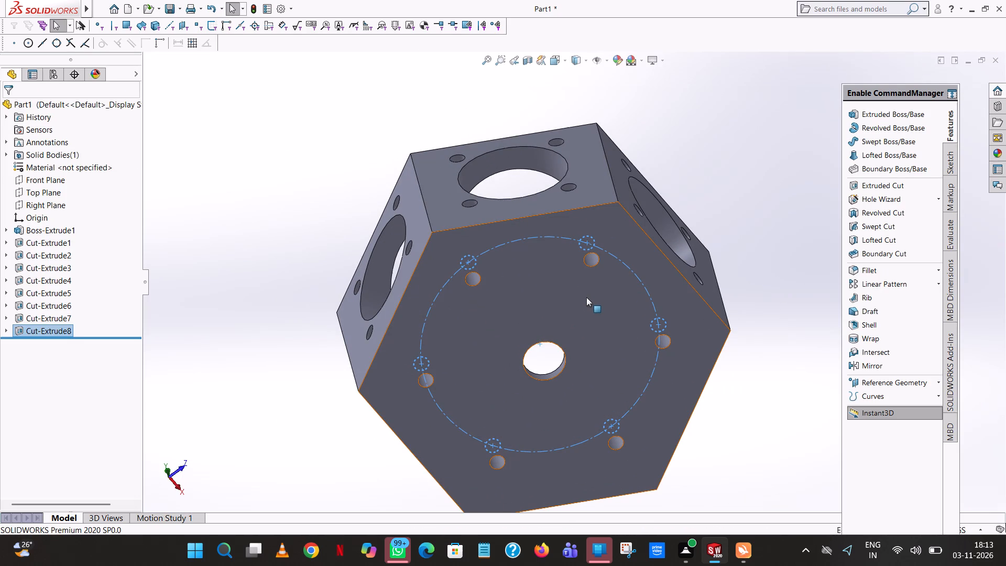
Chamfer the circular edge where the pocket wall meets the pocket floor, with a 2 mm distance at 45 degrees.
left_click(281, 243)
middle_click_drag(290, 244, 330, 303)
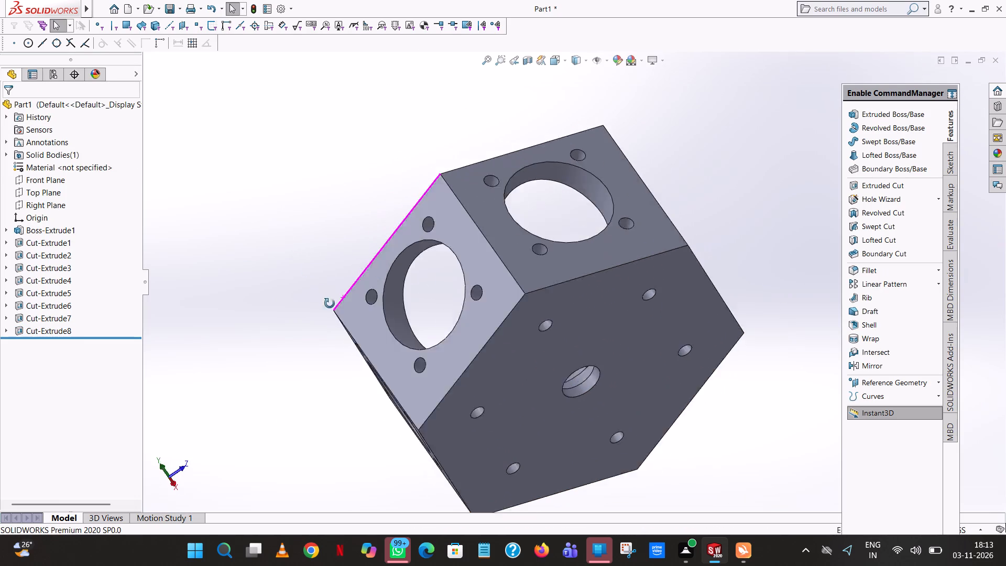
middle_click_drag(330, 303, 435, 472)
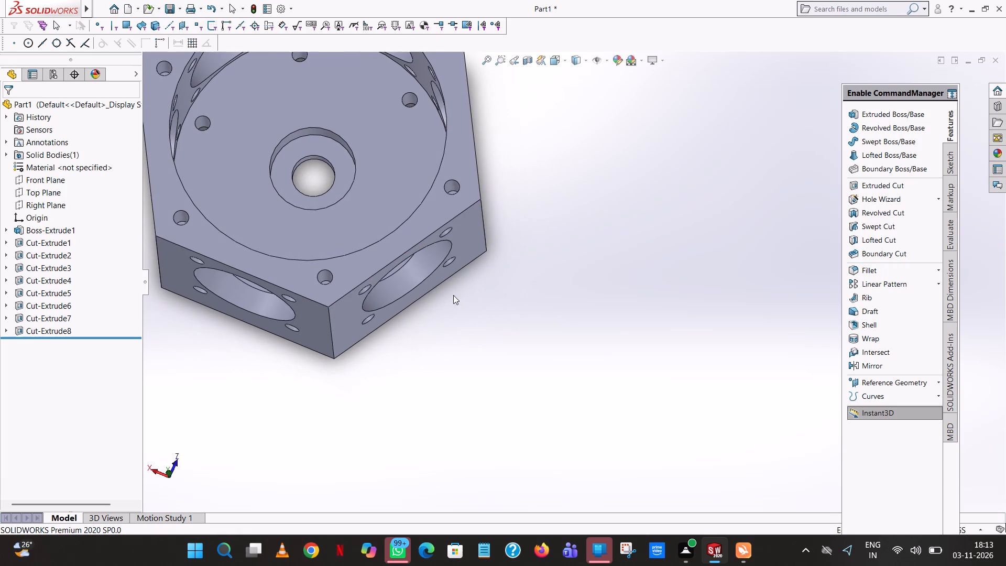
scroll(453, 289, "up", 3)
middle_click_drag(458, 204, 461, 236)
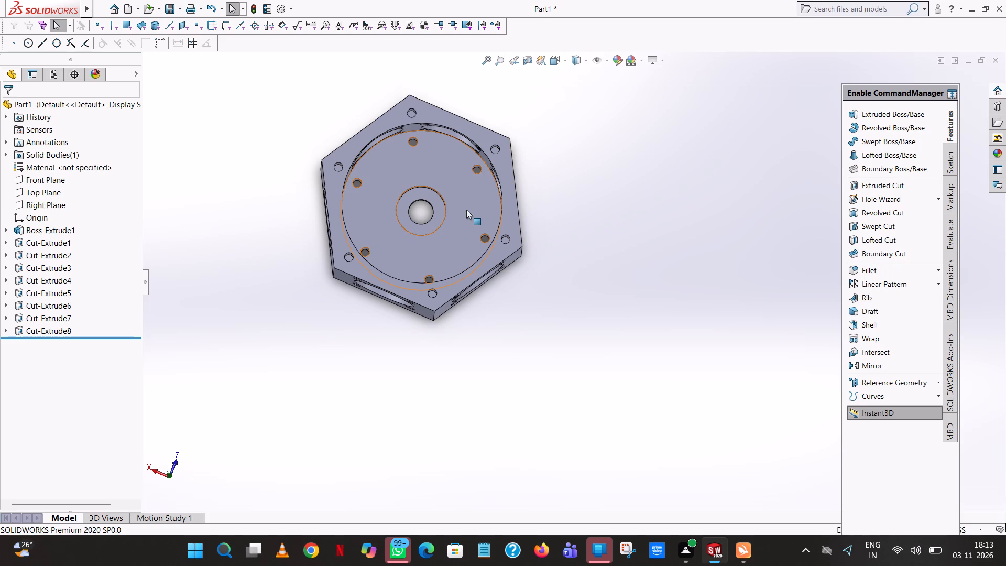
middle_click_drag(469, 179, 471, 86)
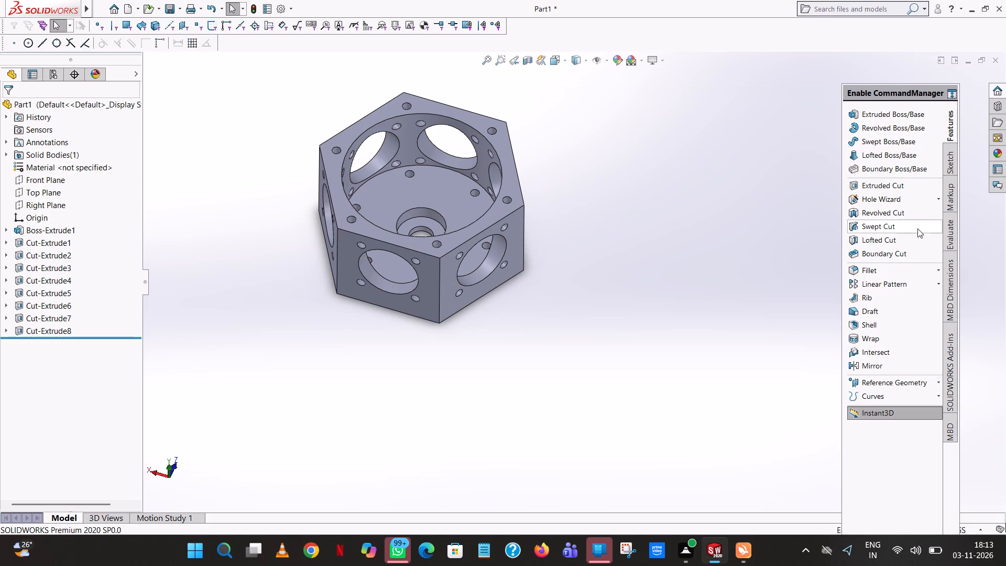
left_click(942, 271)
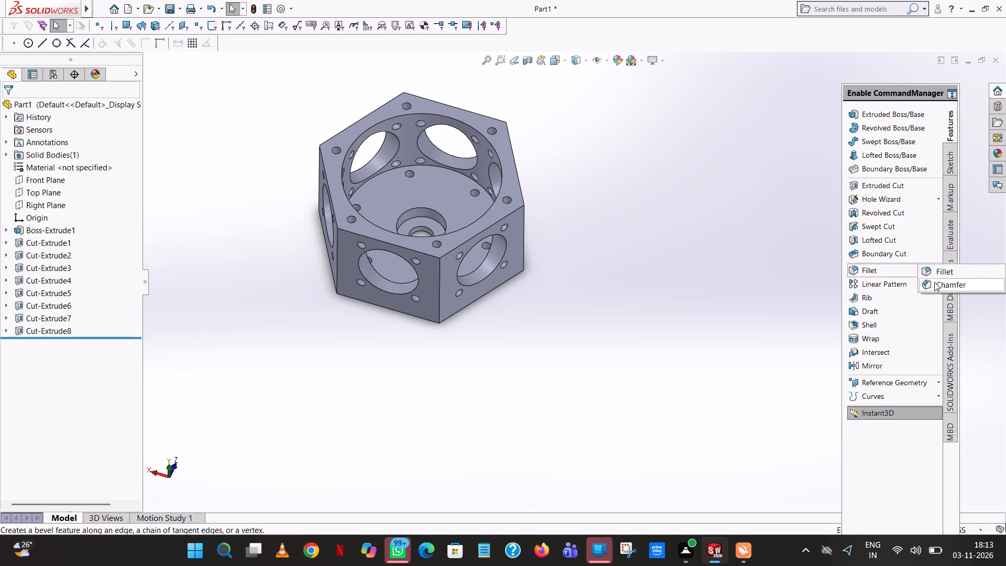
left_click(934, 285)
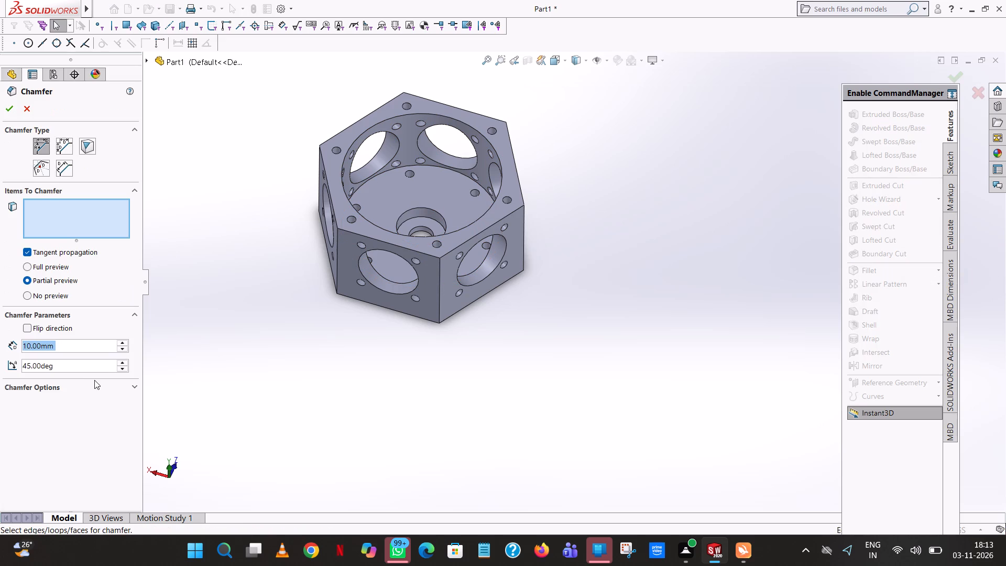
key("2")
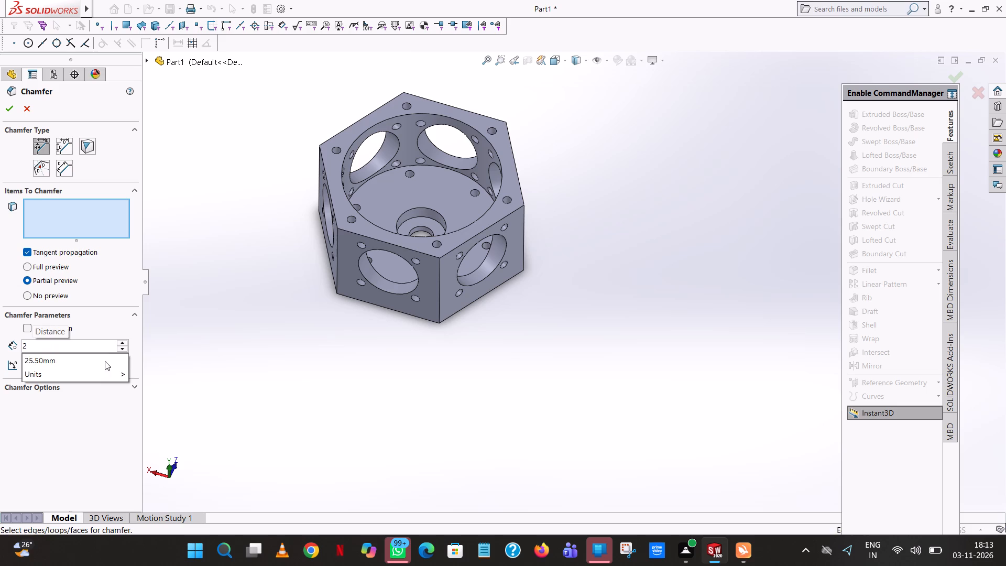
left_click(274, 216)
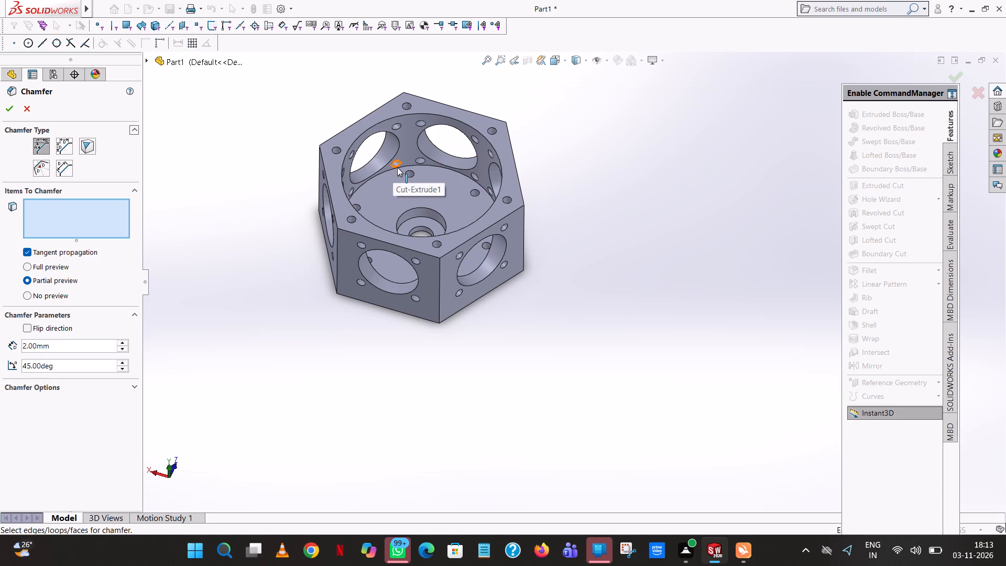
left_click(403, 168)
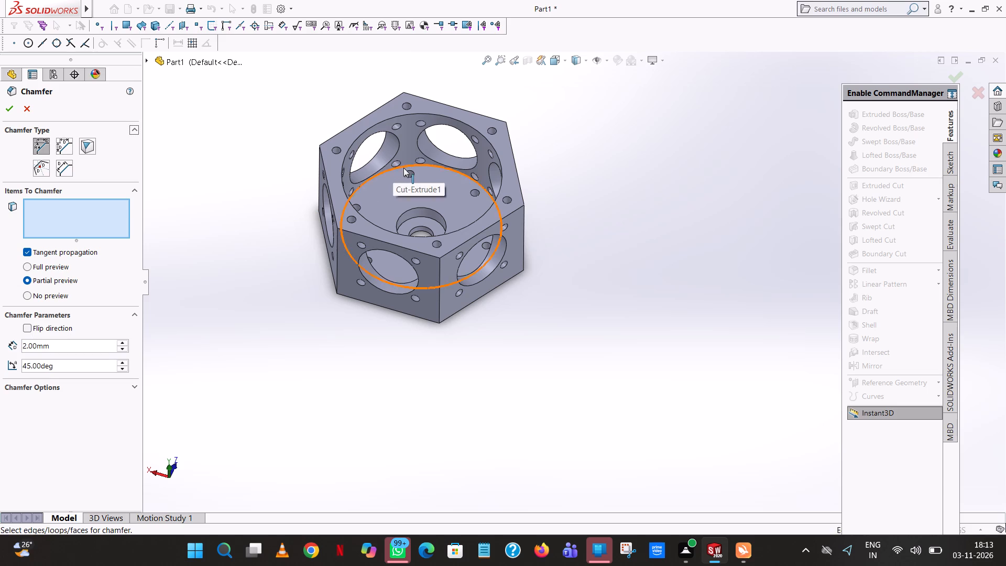
left_click(14, 106)
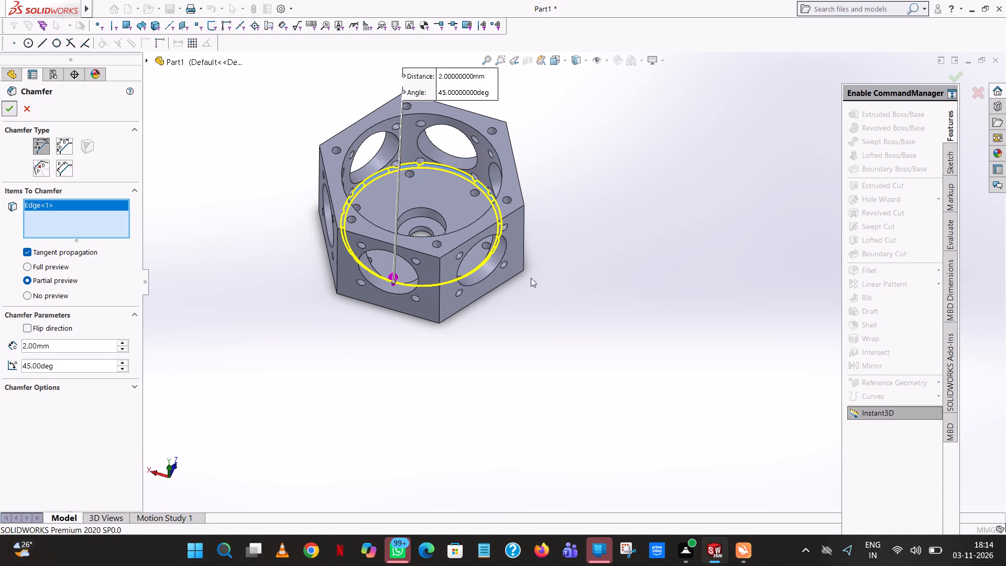
Fillet one vertical corner edge of the hexagonal prism with a 5 mm radius.
scroll(431, 195, "down", 10)
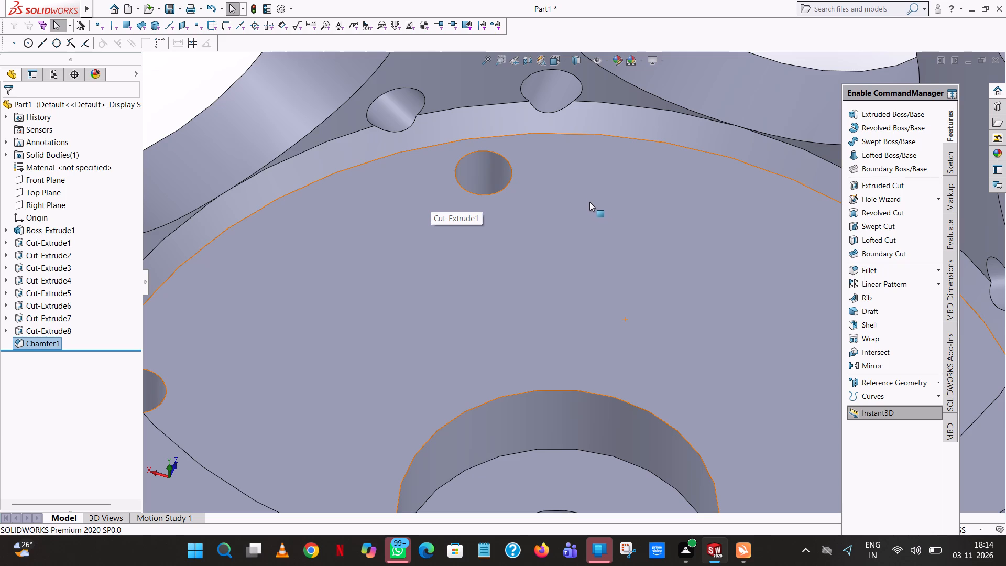
middle_click_drag(587, 194, 588, 123)
scroll(588, 124, "up", 7)
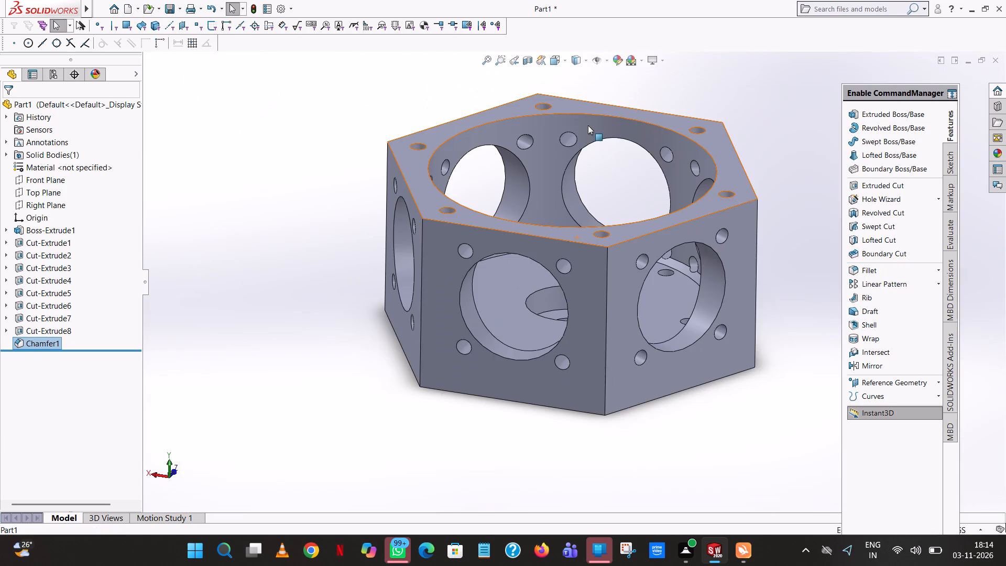
middle_click_drag(602, 89, 631, 171)
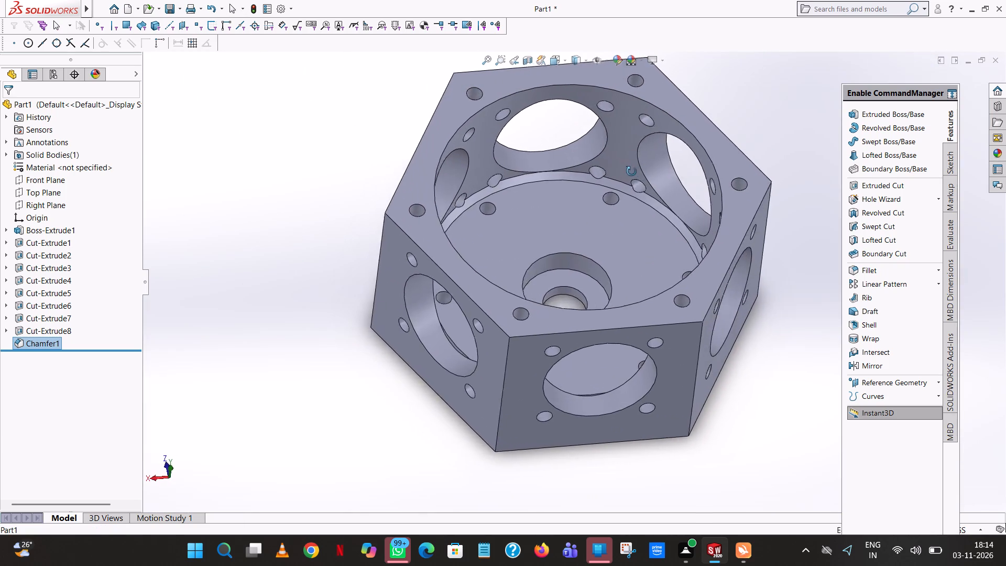
middle_click_drag(631, 171, 664, 190)
scroll(600, 148, "down", 1)
scroll(664, 190, "up", 1)
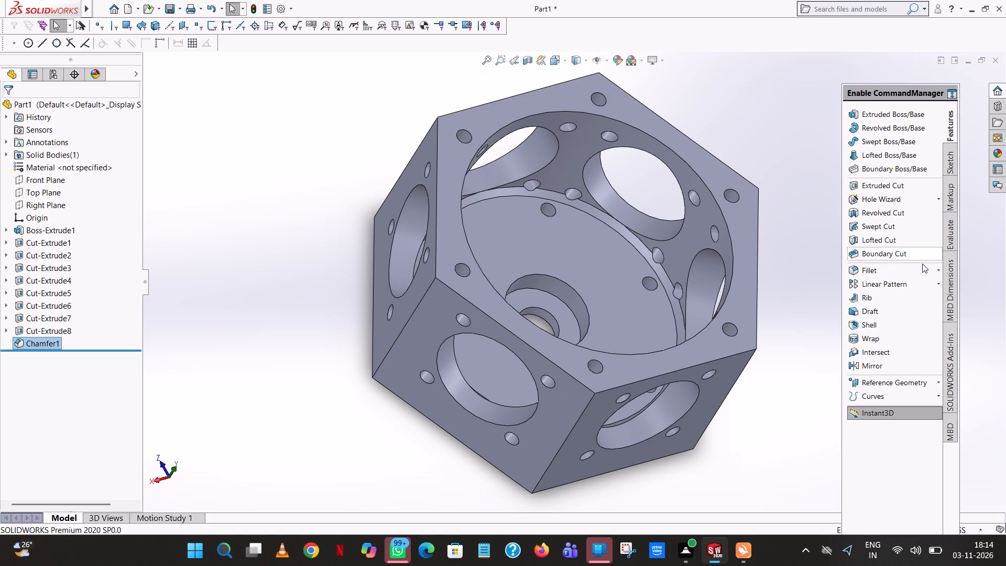
left_click(912, 273)
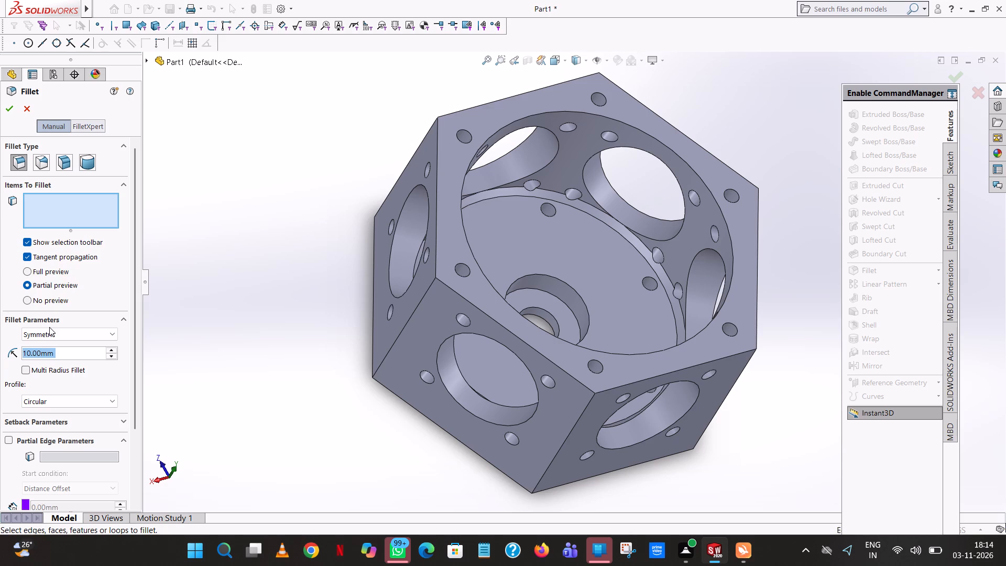
key("5")
left_click(211, 346)
middle_click_drag(311, 383, 348, 352)
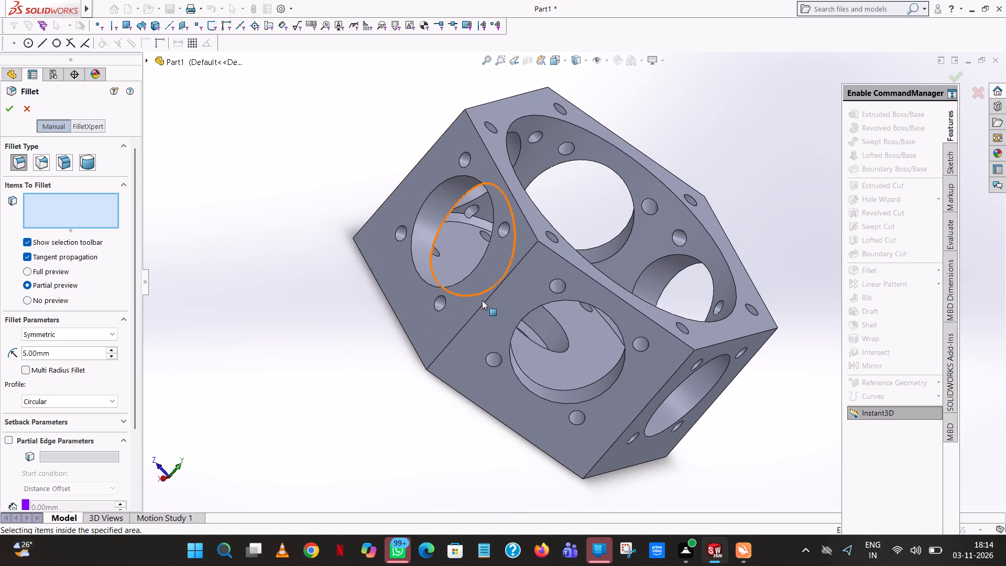
left_click(485, 303)
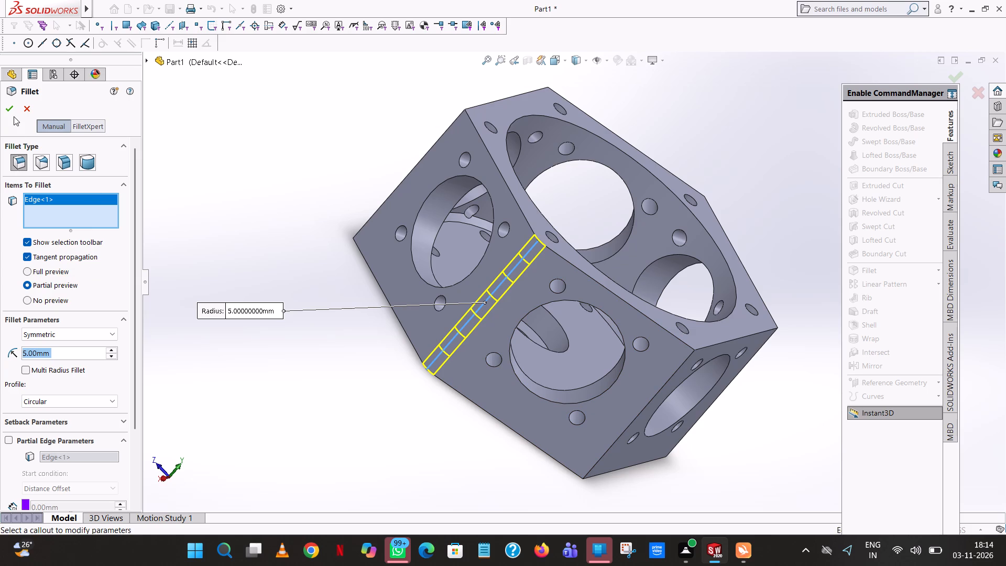
left_click(10, 107)
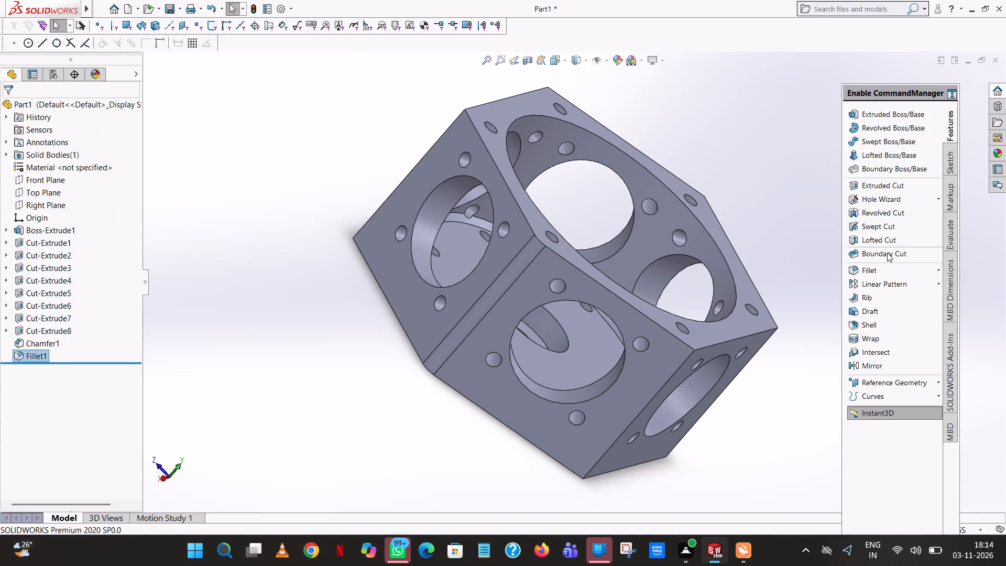
Fillet the remaining five vertical corner edges of the hexagonal prism together with a 5 mm radius.
left_click(879, 264)
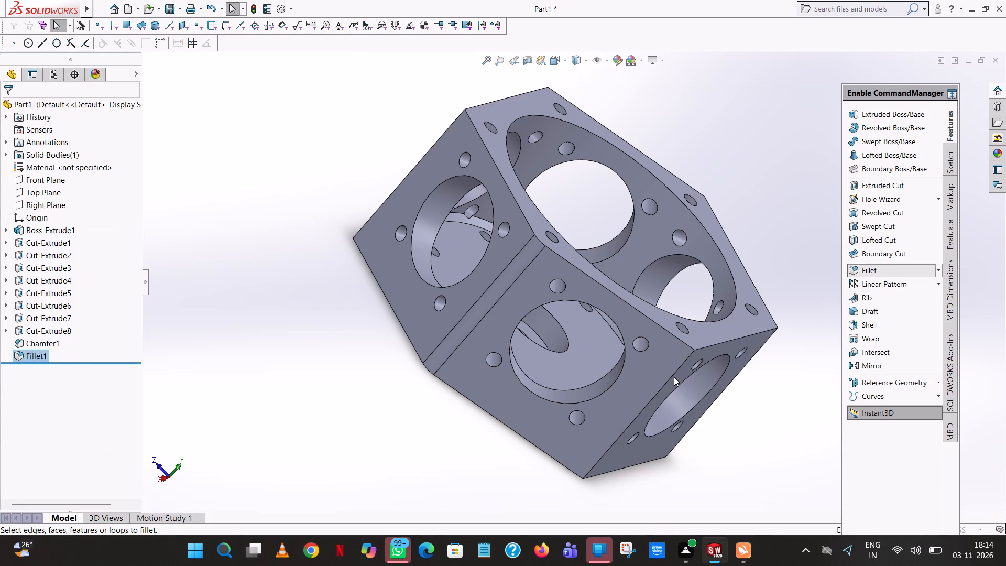
left_click(673, 376)
middle_click_drag(684, 397, 649, 392)
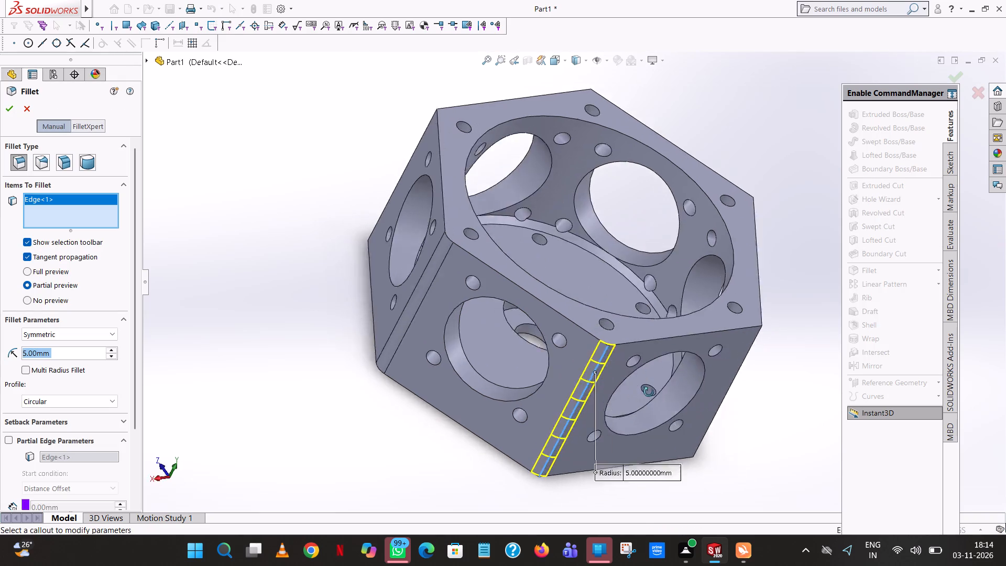
middle_click_drag(649, 392, 562, 335)
left_click(563, 342)
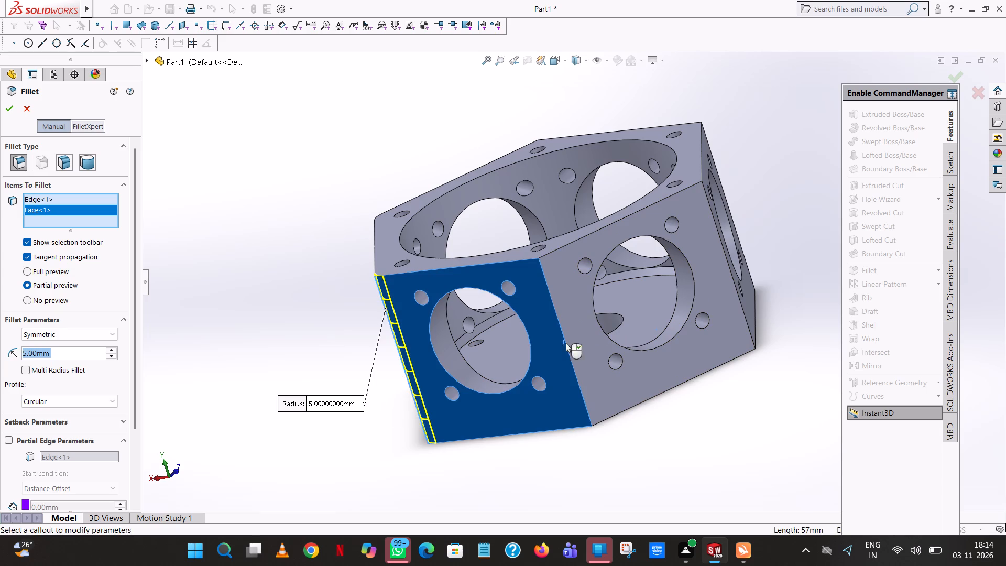
left_click(540, 298)
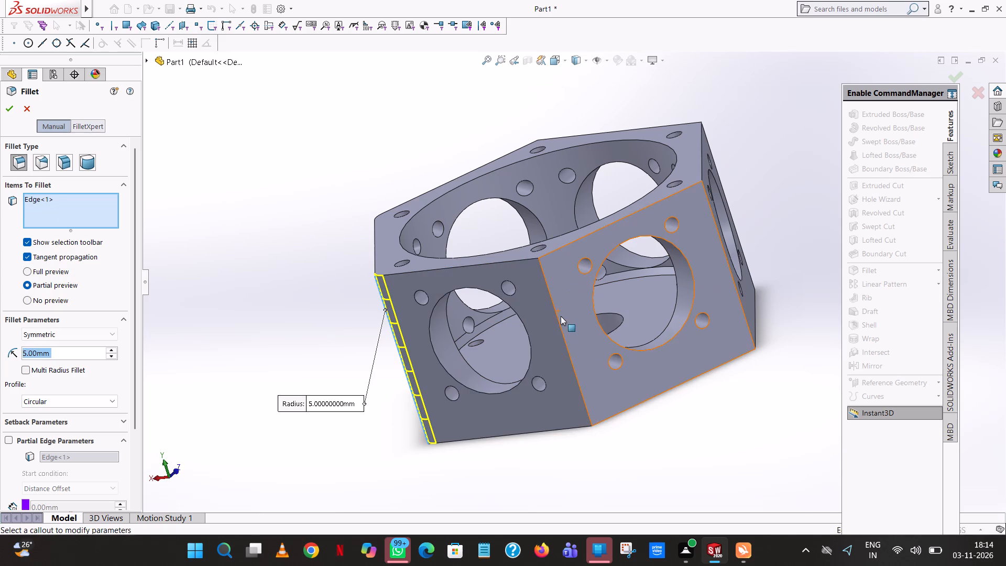
left_click(556, 317)
middle_click_drag(617, 345, 612, 349)
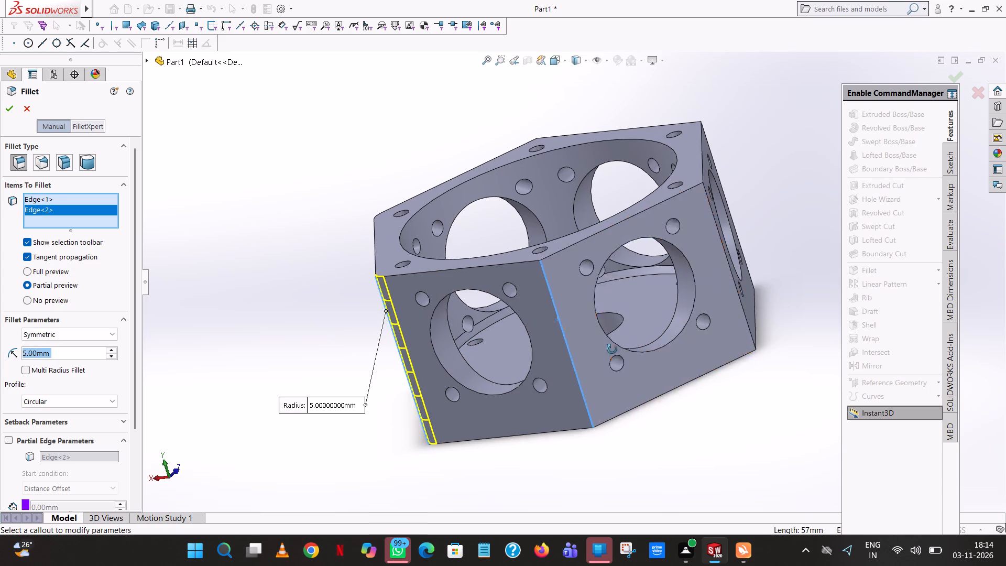
middle_click_drag(612, 349, 550, 408)
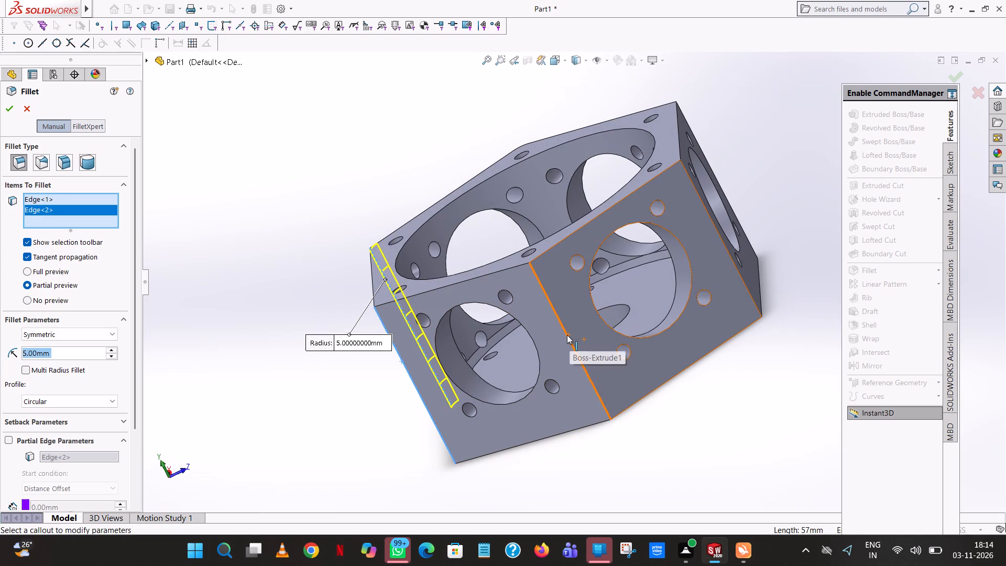
left_click(566, 335)
middle_click_drag(657, 304, 611, 415)
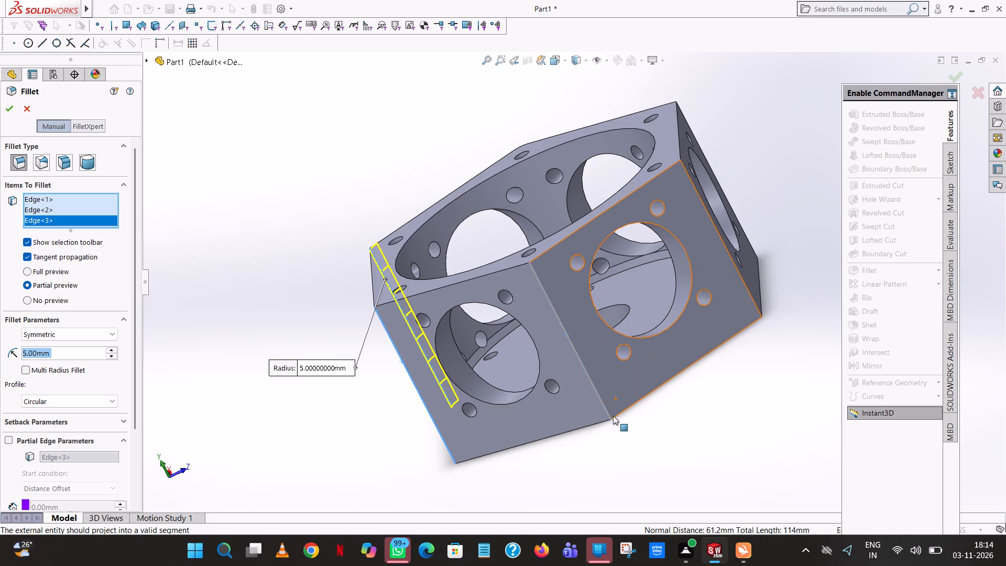
middle_click_drag(724, 400, 673, 520)
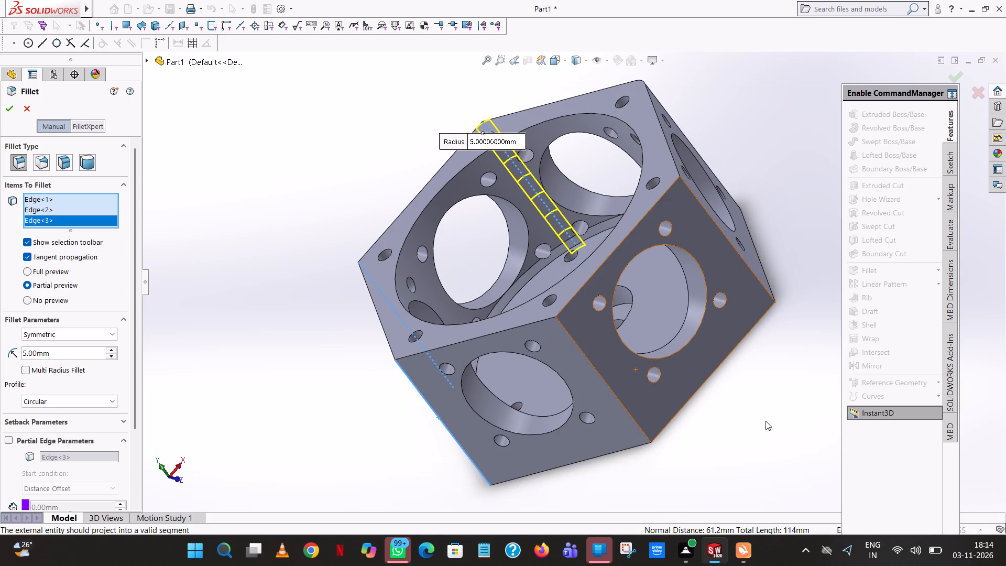
left_click(568, 334)
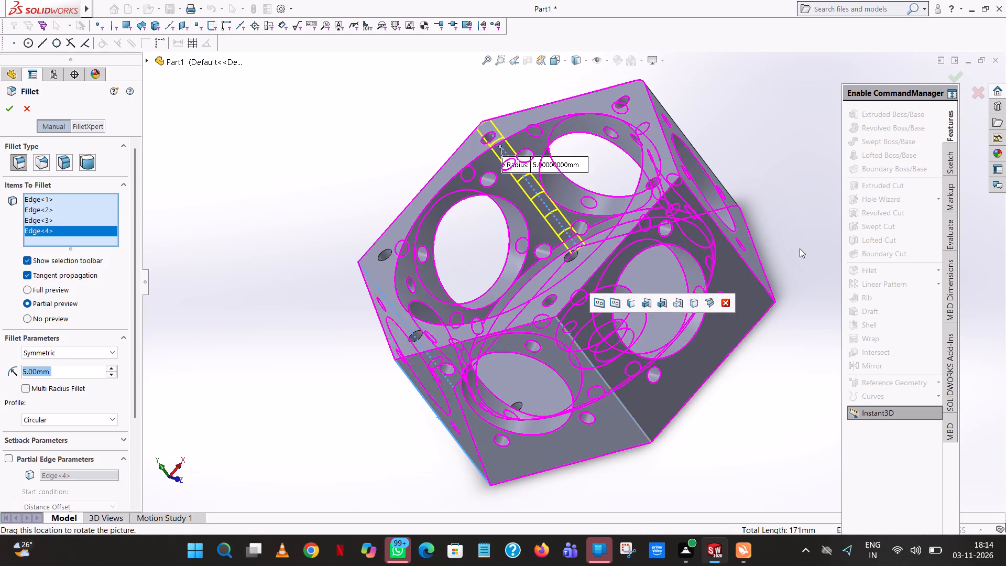
middle_click_drag(799, 250, 775, 343)
scroll(775, 343, "down", 1)
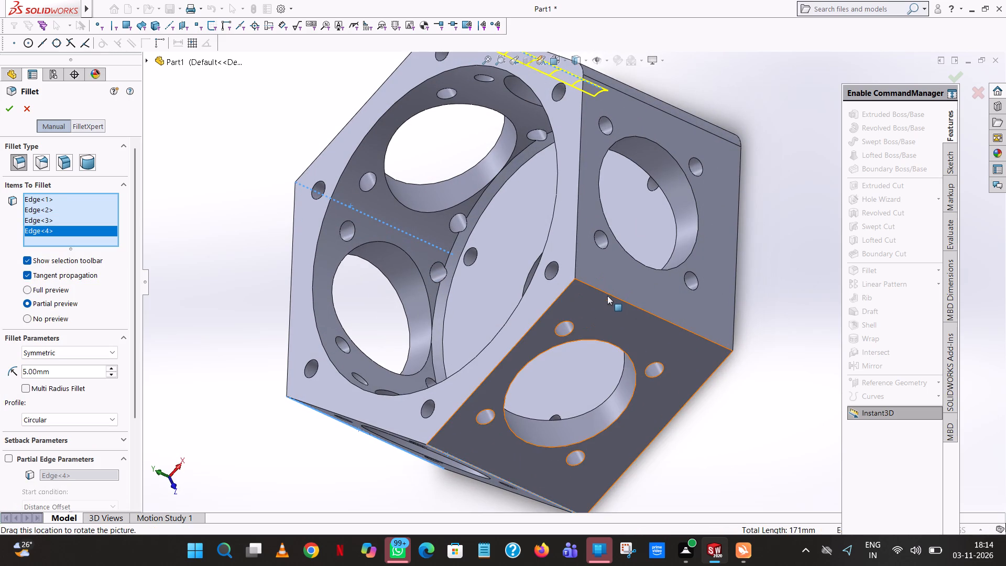
left_click(607, 292)
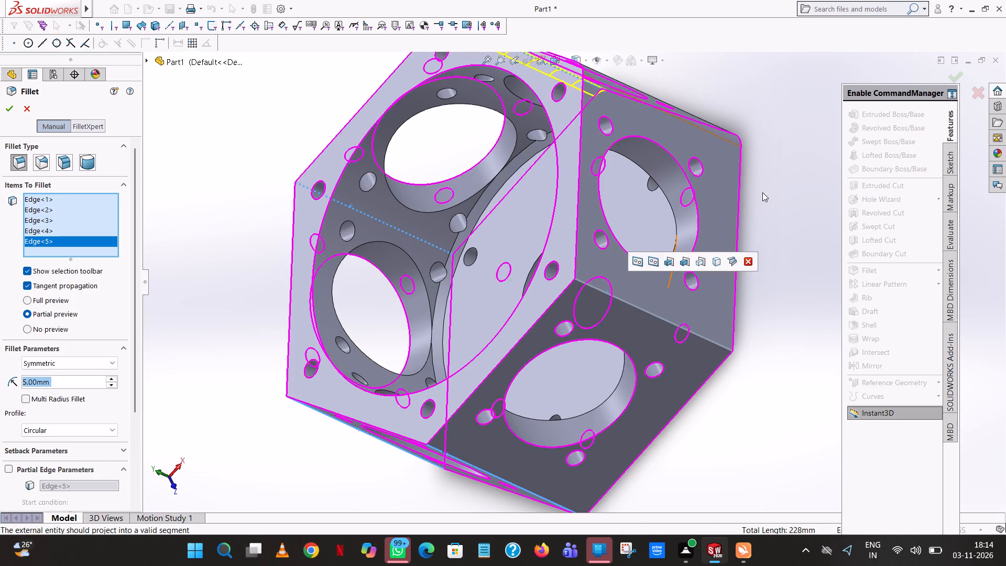
middle_click_drag(741, 174, 744, 224)
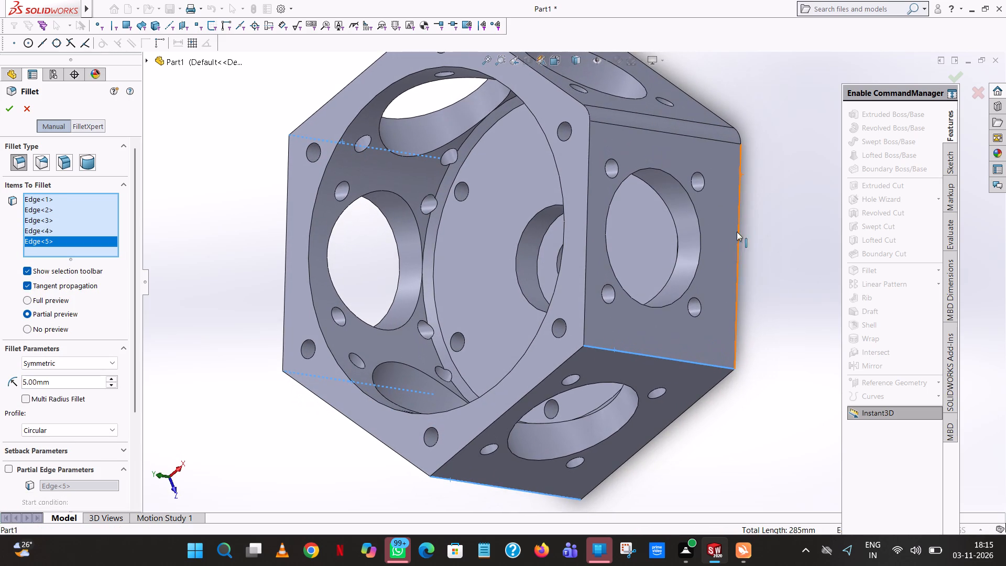
left_click(10, 102)
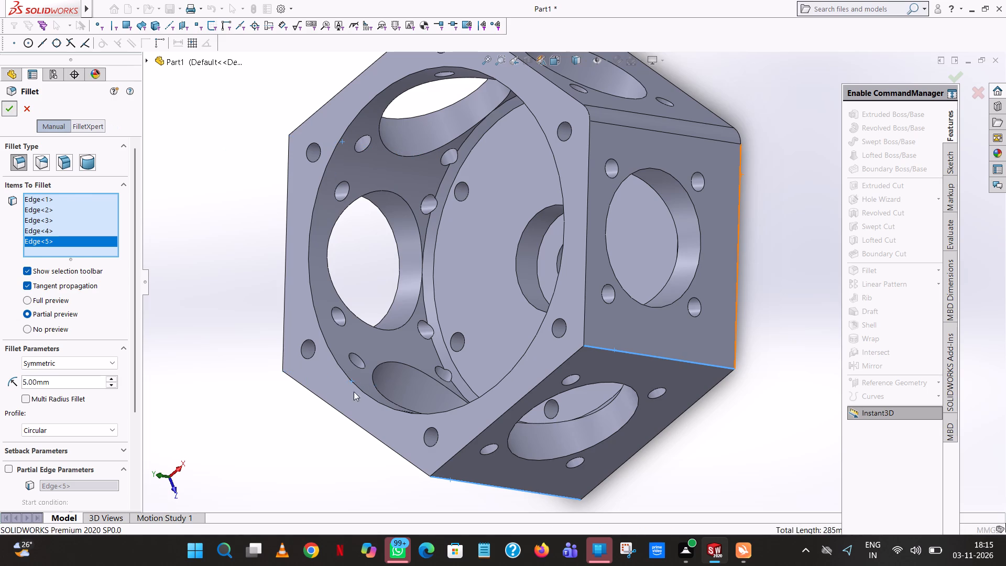
Start an Extruded Cut with a new sketch on one of the hexagonal prism's outer side faces.
middle_click_drag(293, 402, 344, 262)
scroll(355, 271, "up", 4)
middle_click_drag(360, 277, 540, 511)
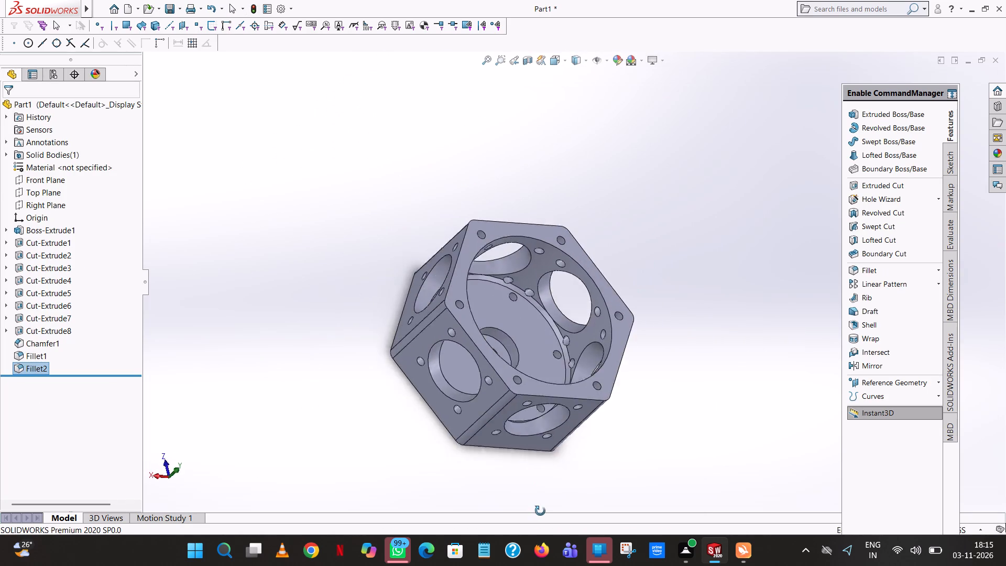
middle_click_drag(540, 511, 628, 300)
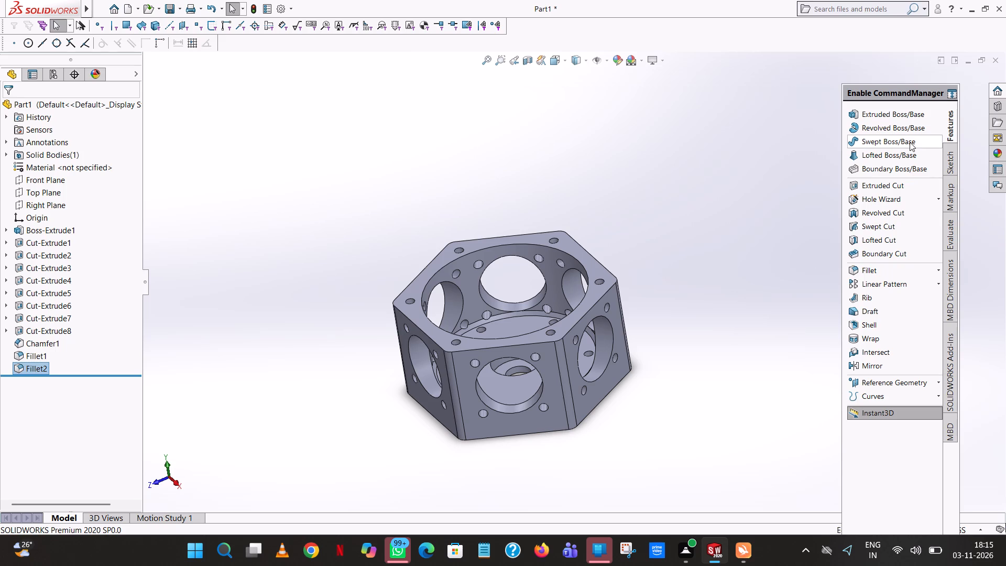
left_click(889, 189)
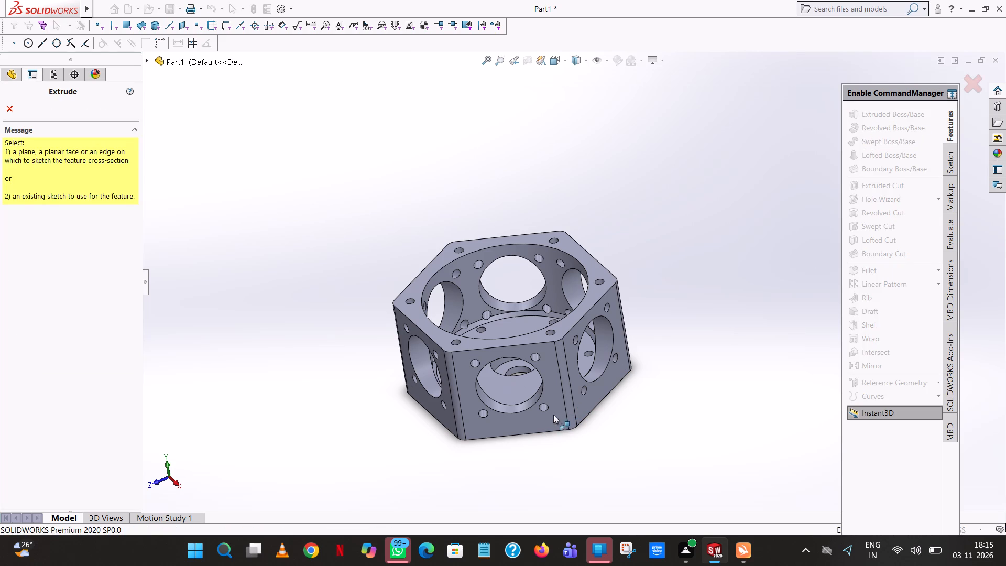
left_click(528, 426)
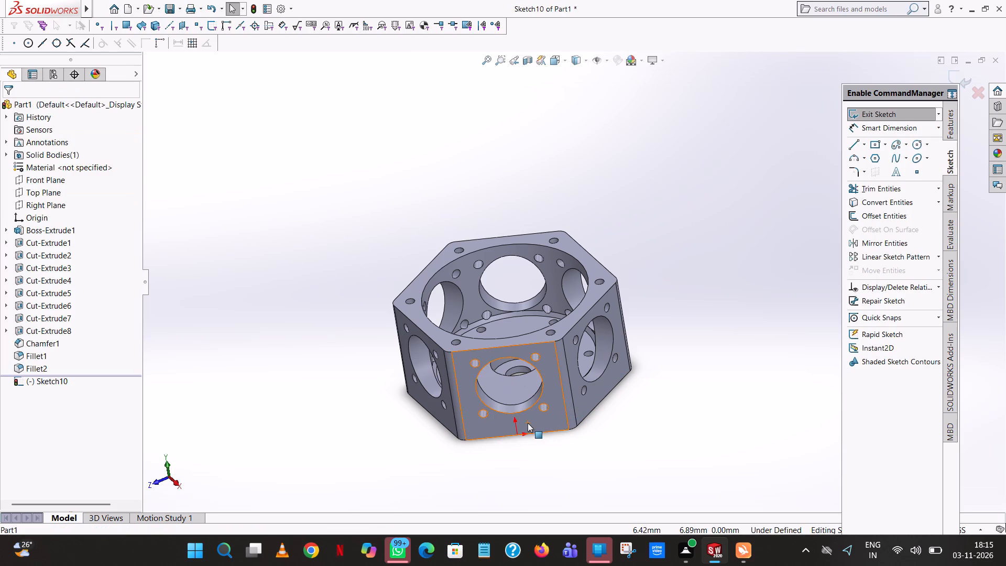
Move the Snipping Tool icon to the end of the app icons on the Windows taskbar.
left_click_drag(529, 421, 638, 565)
left_click_drag(638, 565, 639, 565)
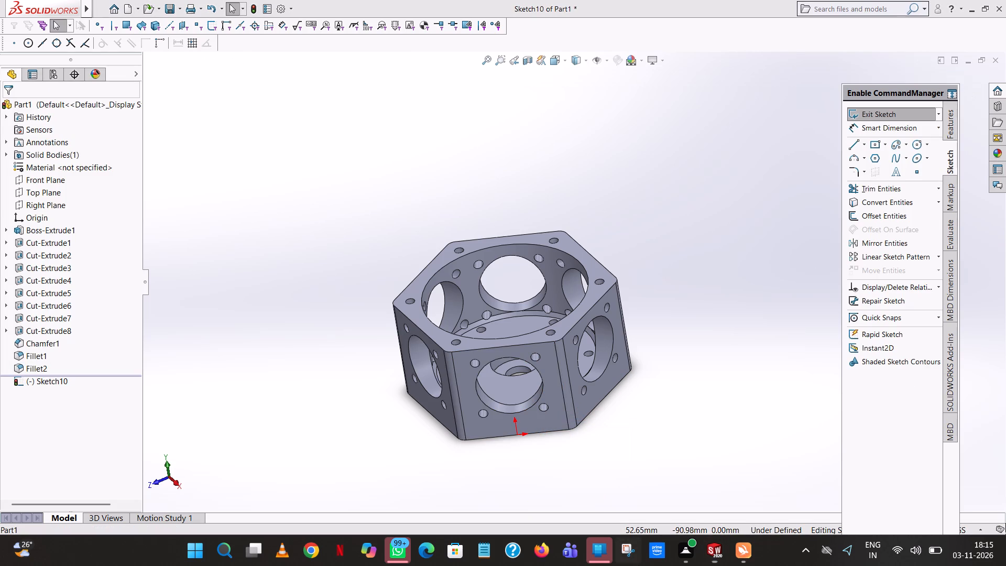
left_click_drag(639, 565, 748, 565)
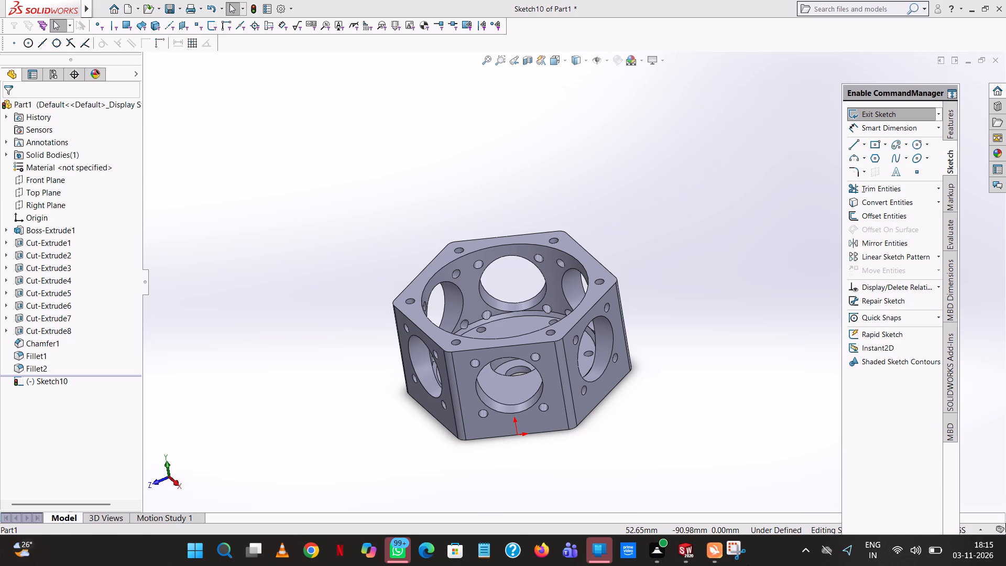
left_click_drag(748, 565, 749, 565)
left_click_drag(749, 565, 751, 565)
left_click_drag(751, 565, 758, 565)
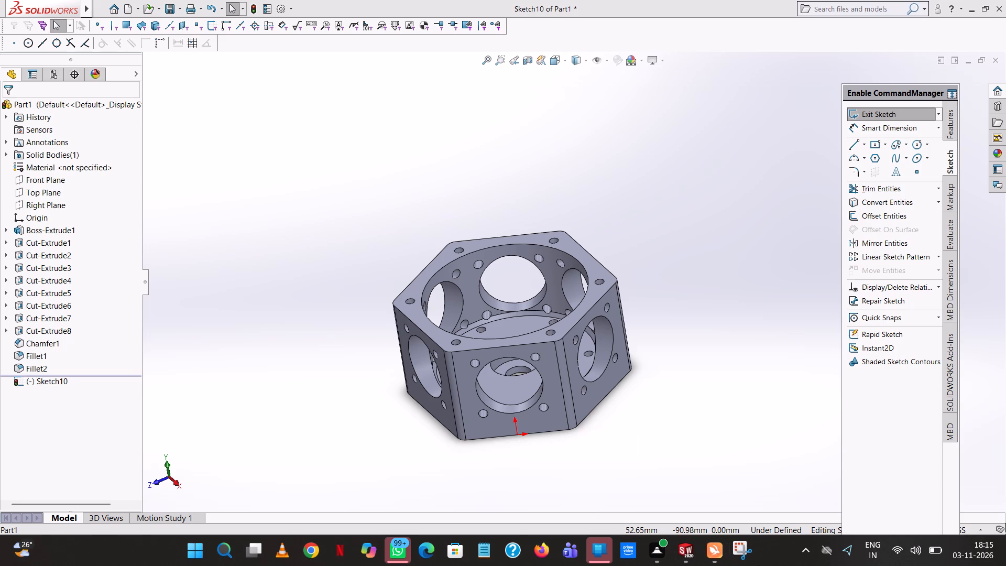
left_click_drag(758, 565, 939, 553)
left_click(459, 165)
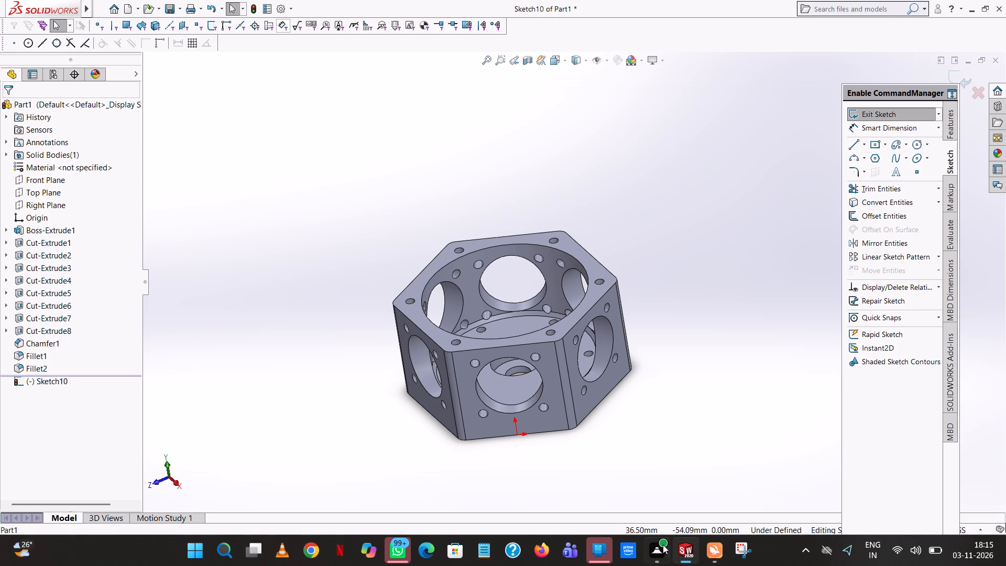
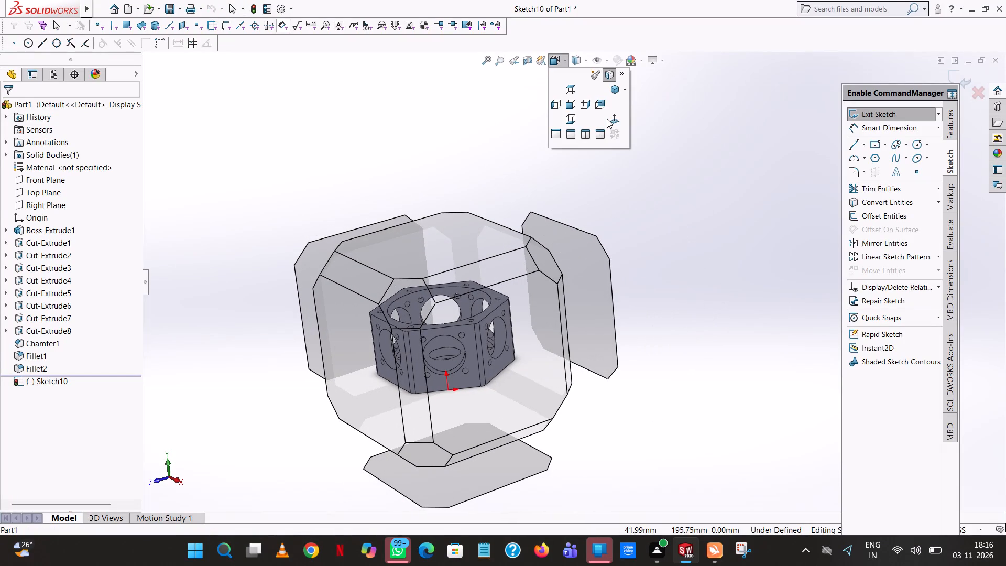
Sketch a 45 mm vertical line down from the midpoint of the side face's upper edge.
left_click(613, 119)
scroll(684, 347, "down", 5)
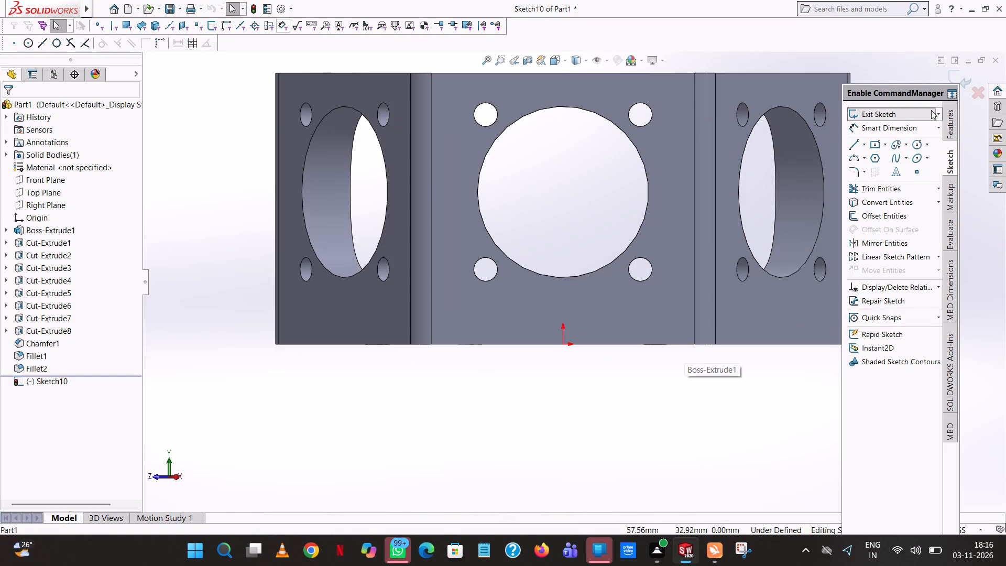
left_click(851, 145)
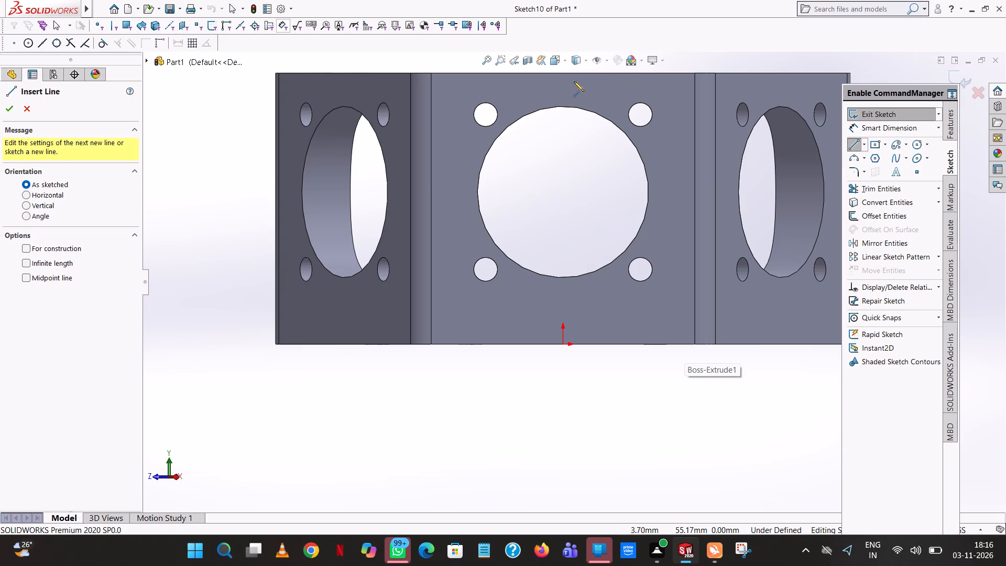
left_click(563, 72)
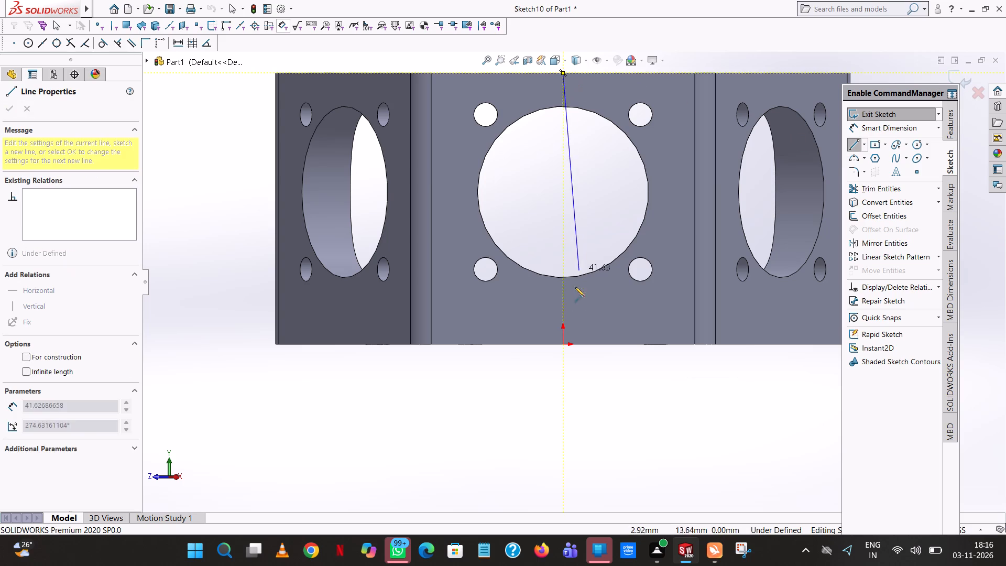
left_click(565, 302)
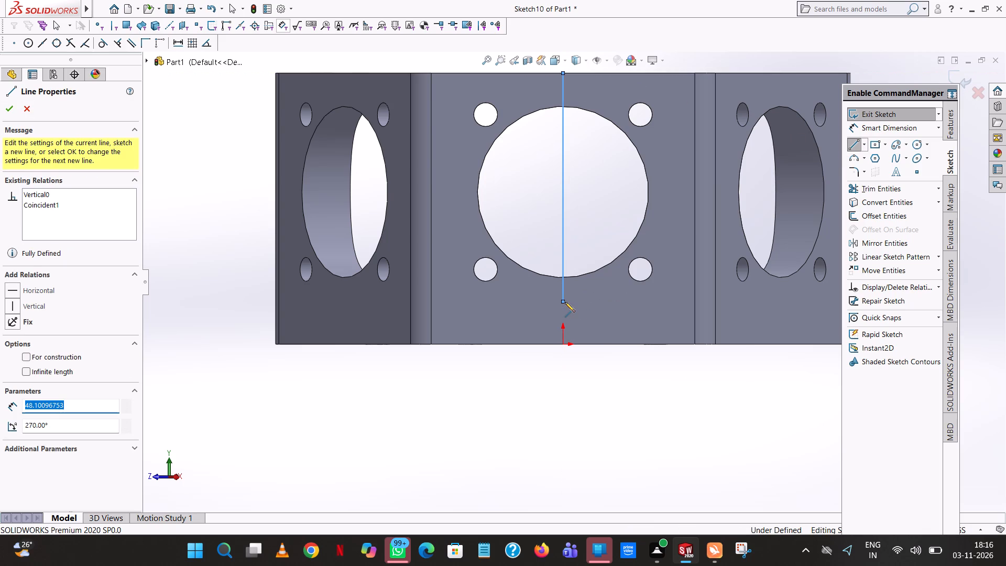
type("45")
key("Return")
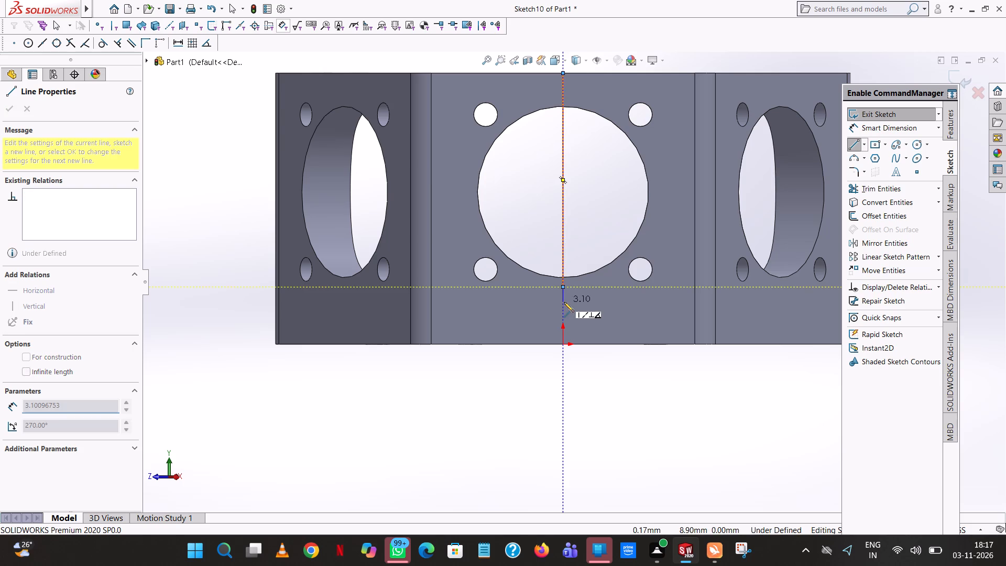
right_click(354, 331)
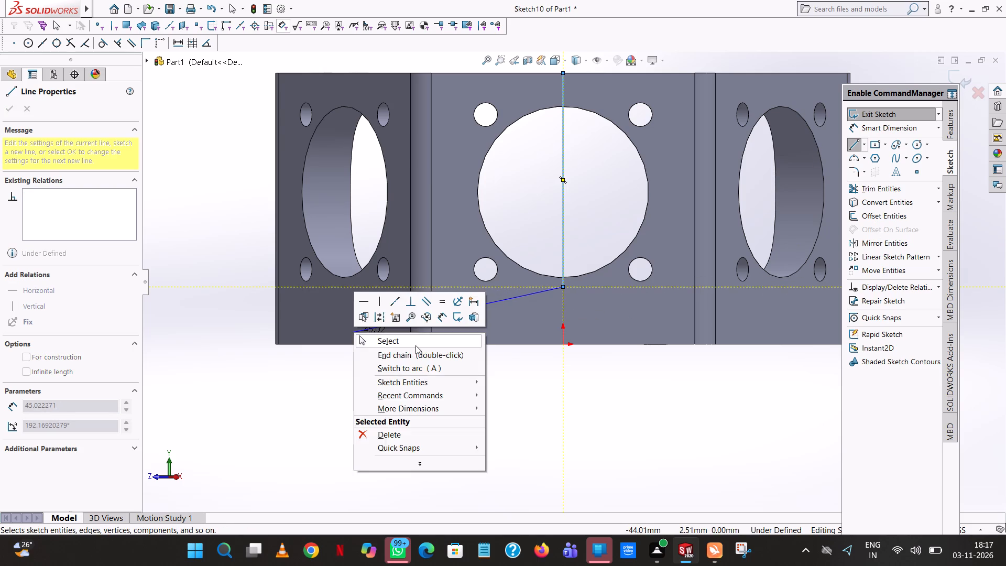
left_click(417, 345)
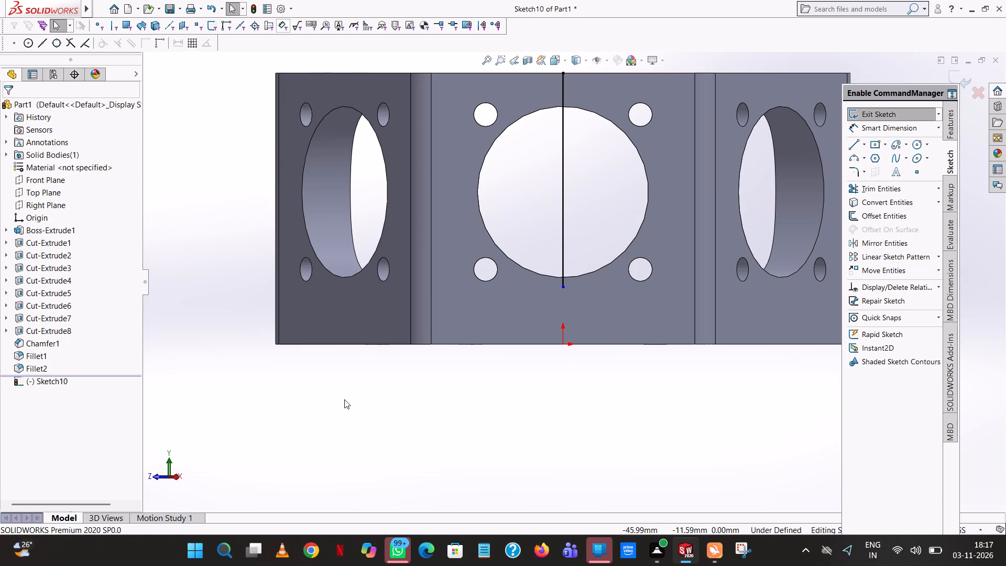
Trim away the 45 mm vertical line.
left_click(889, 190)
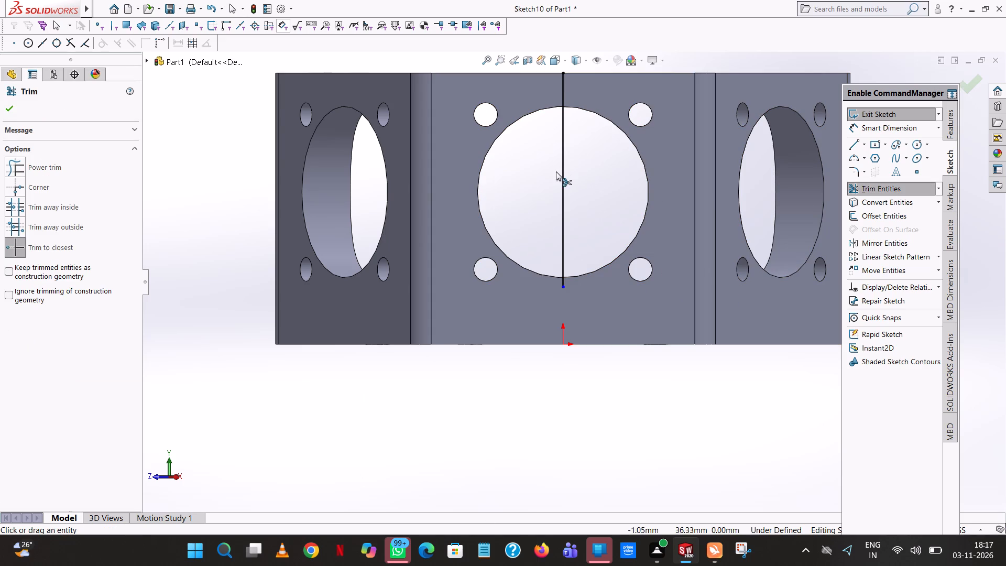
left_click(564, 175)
Sketch an 8 mm vertical line upward from the origin on the side face.
left_click(851, 144)
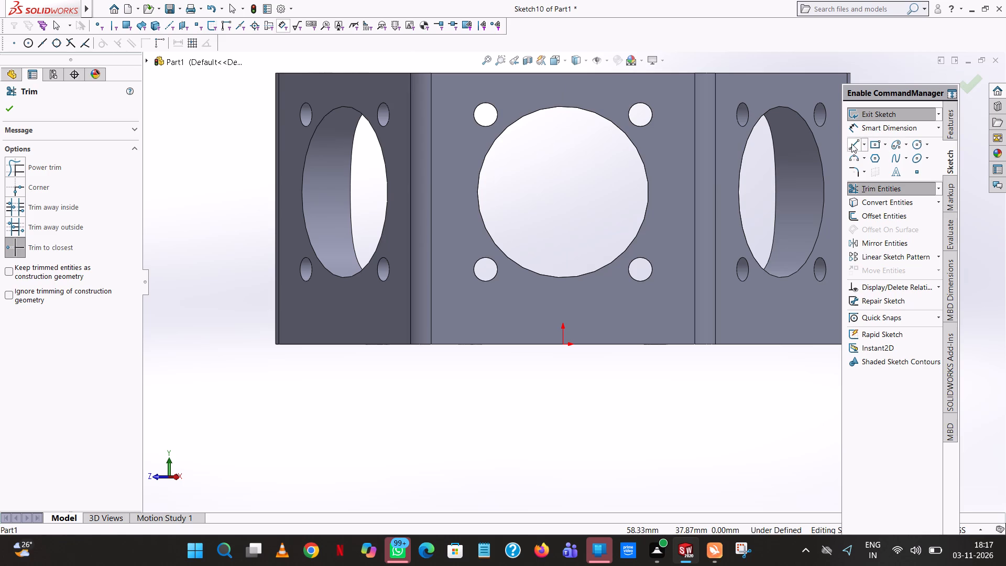
left_click(562, 344)
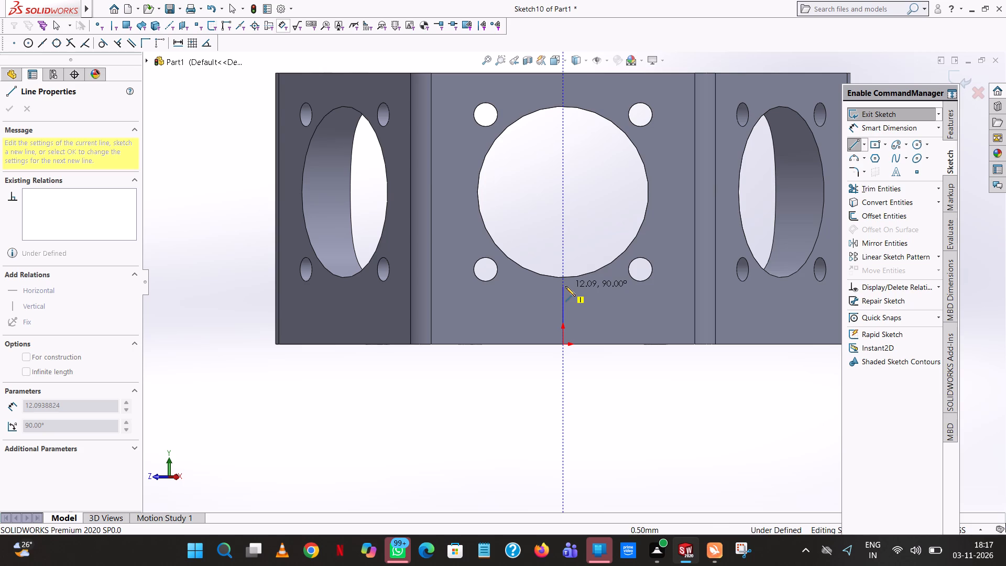
left_click(565, 286)
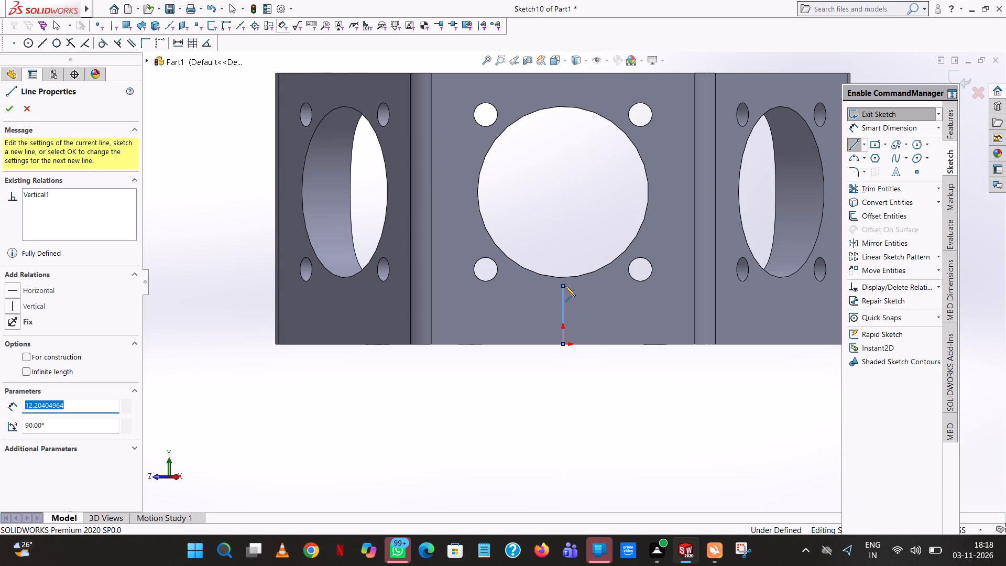
right_click(565, 286)
left_click(620, 294)
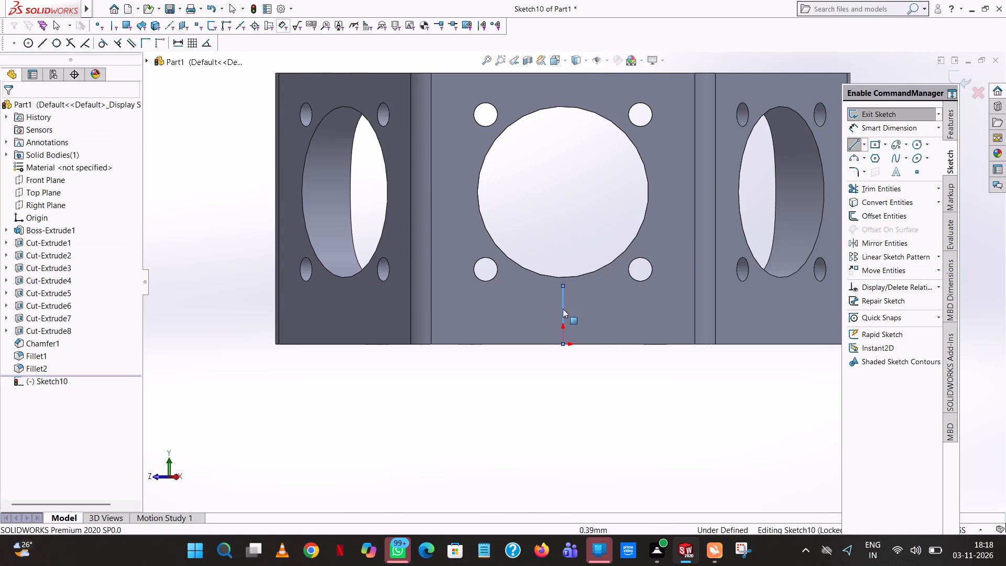
left_click(564, 307)
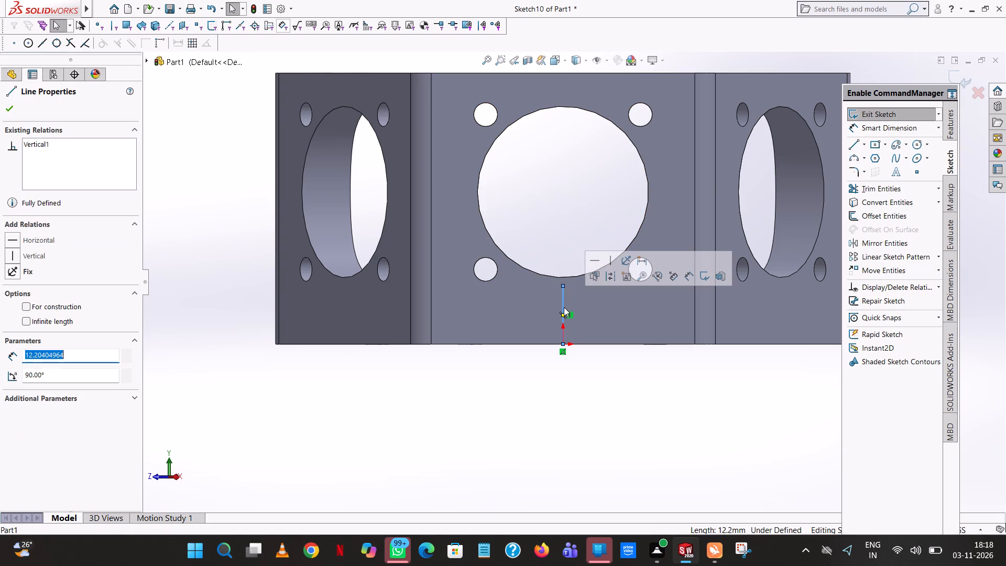
key("8")
key("Return")
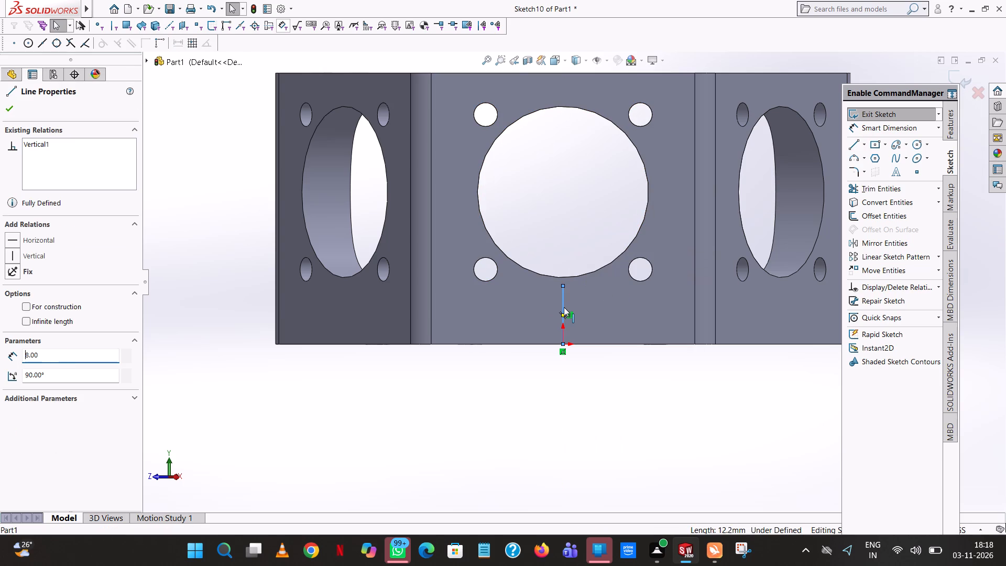
left_click(694, 410)
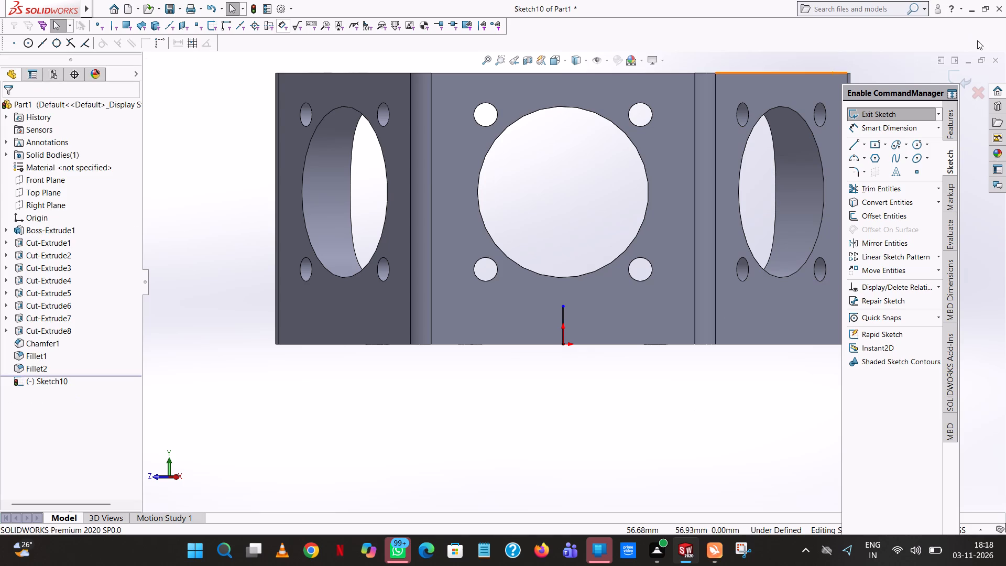
Sketch a circle of 2 mm radius centred on the upper end of the 8 mm line.
left_click(917, 141)
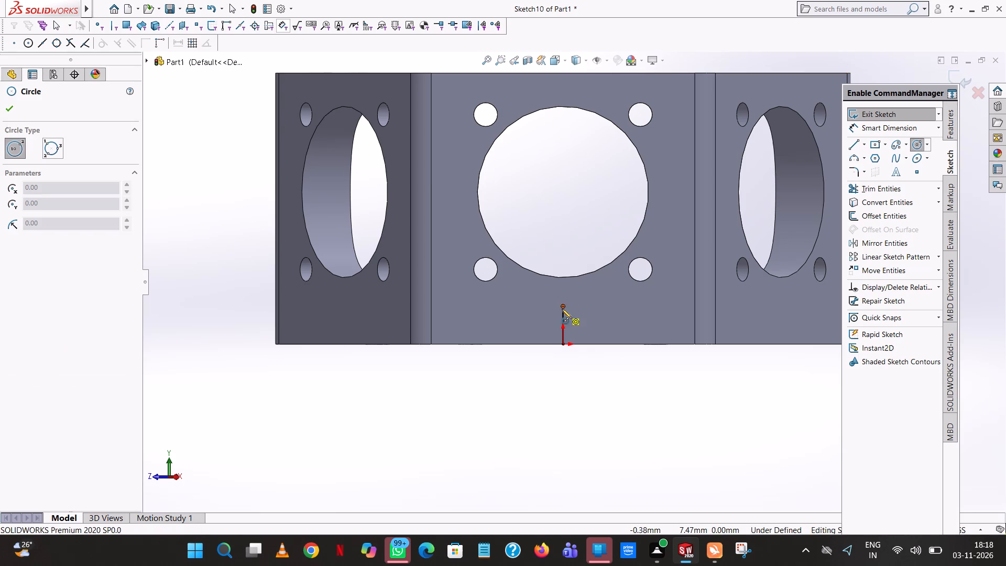
left_click(563, 308)
left_click(570, 296)
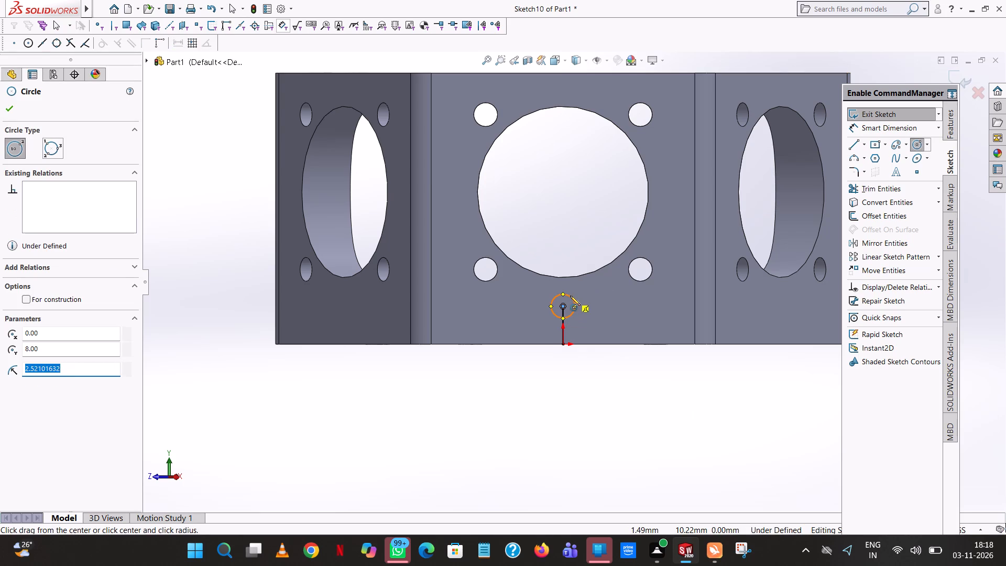
key("2")
key("Return")
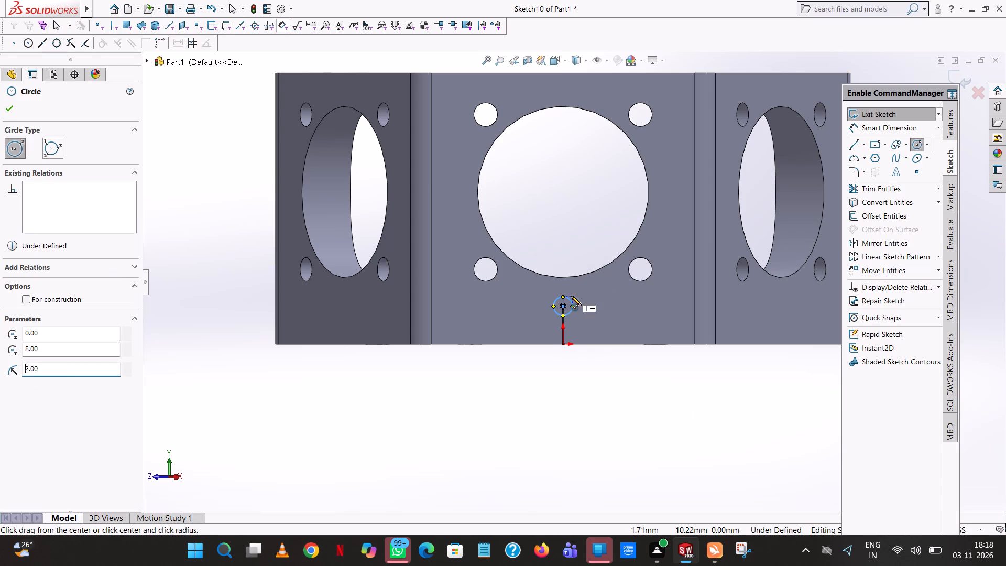
right_click(571, 296)
left_click(608, 304)
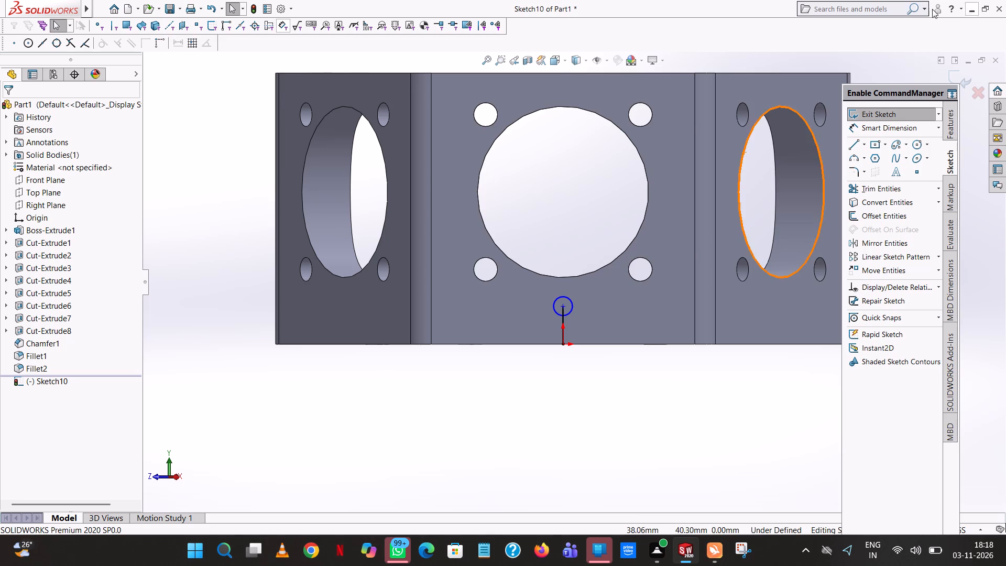
Trim away the 8 mm vertical helper line, inside and outside the small circle.
left_click(917, 194)
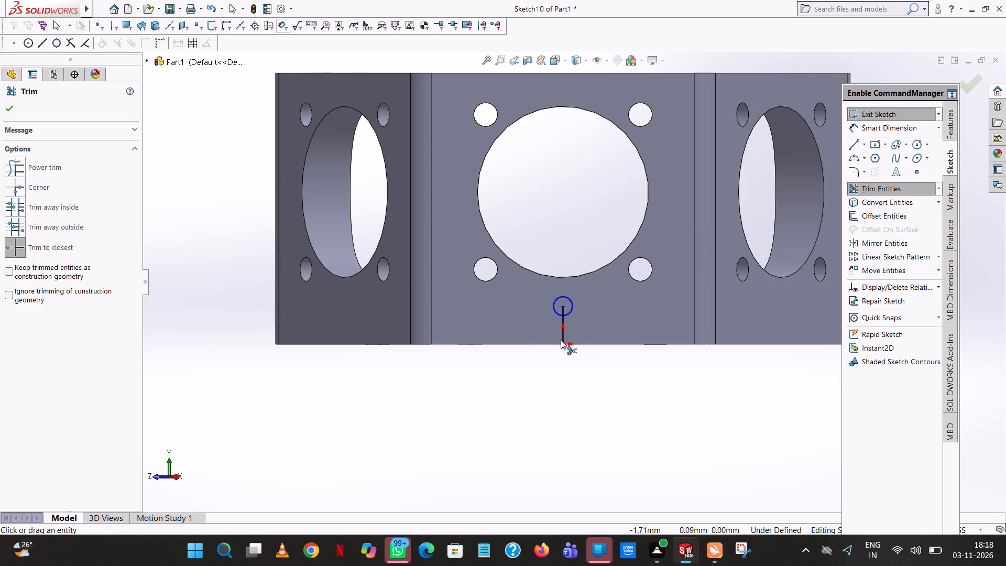
double_click(560, 330)
left_click(561, 305)
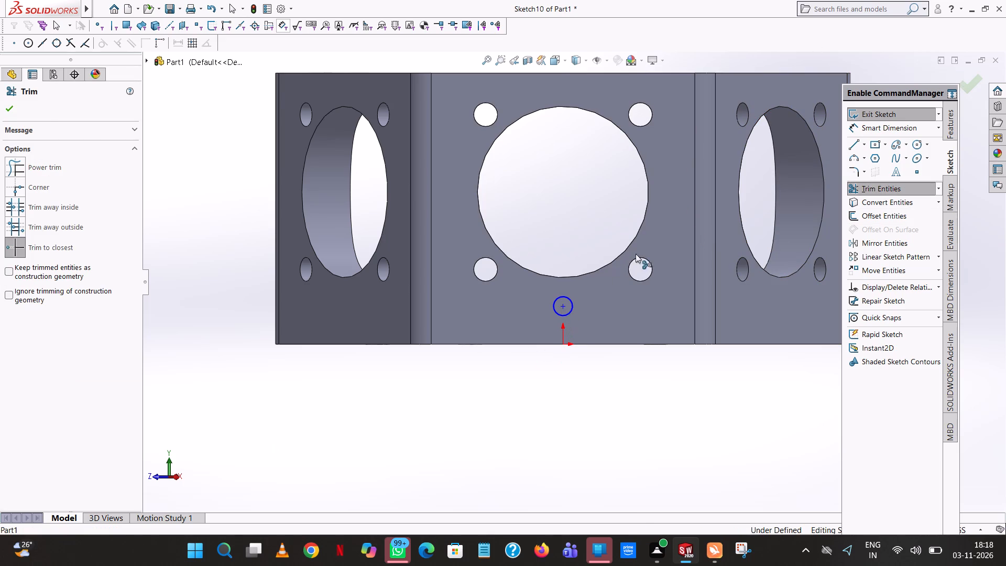
left_click(12, 110)
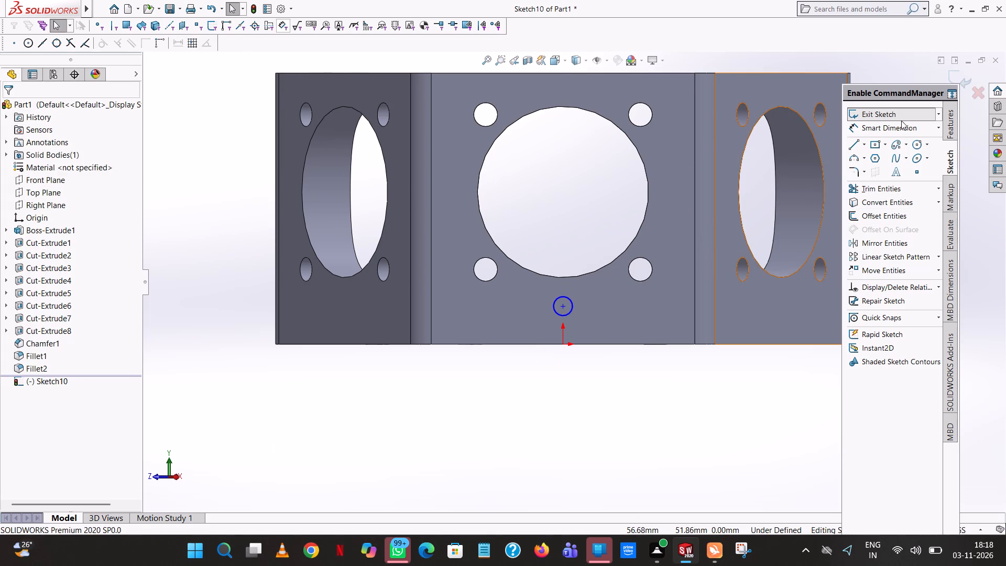
Dimension the circle with a 4 mm diameter and its centre 8 mm above the origin.
left_click(901, 122)
left_click(571, 310)
left_click(636, 398)
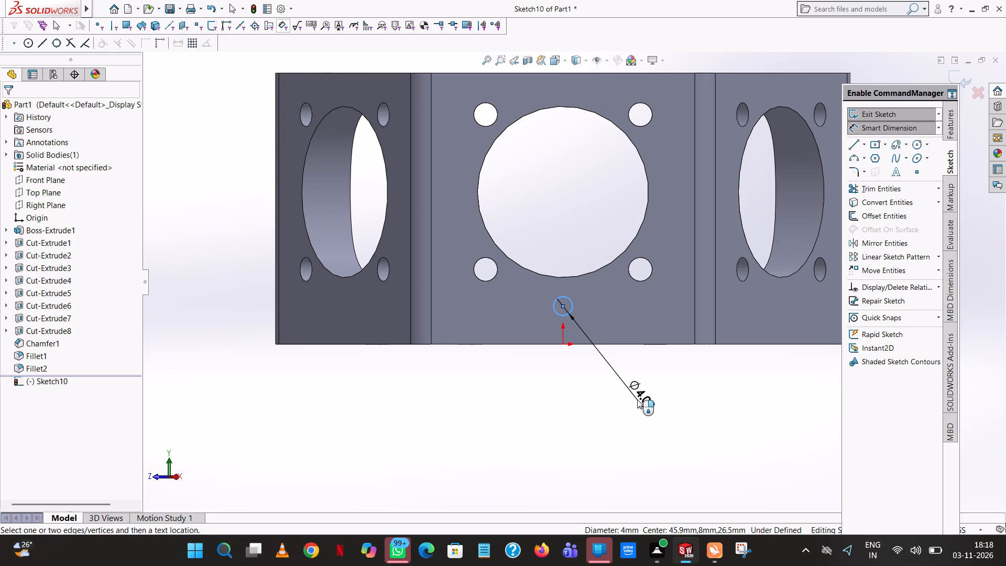
left_click(591, 384)
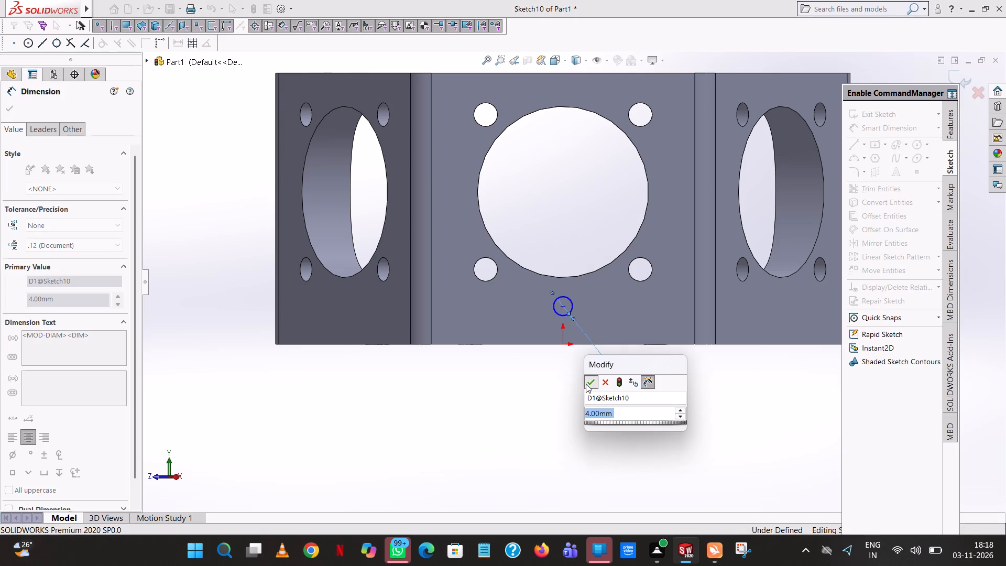
left_click(503, 408)
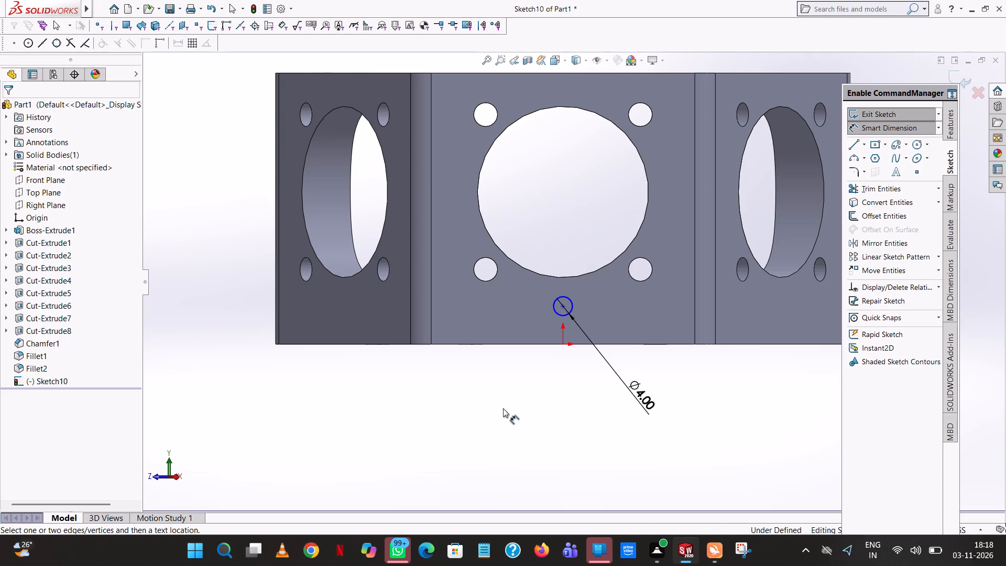
left_click(562, 308)
left_click(565, 346)
left_click(189, 313)
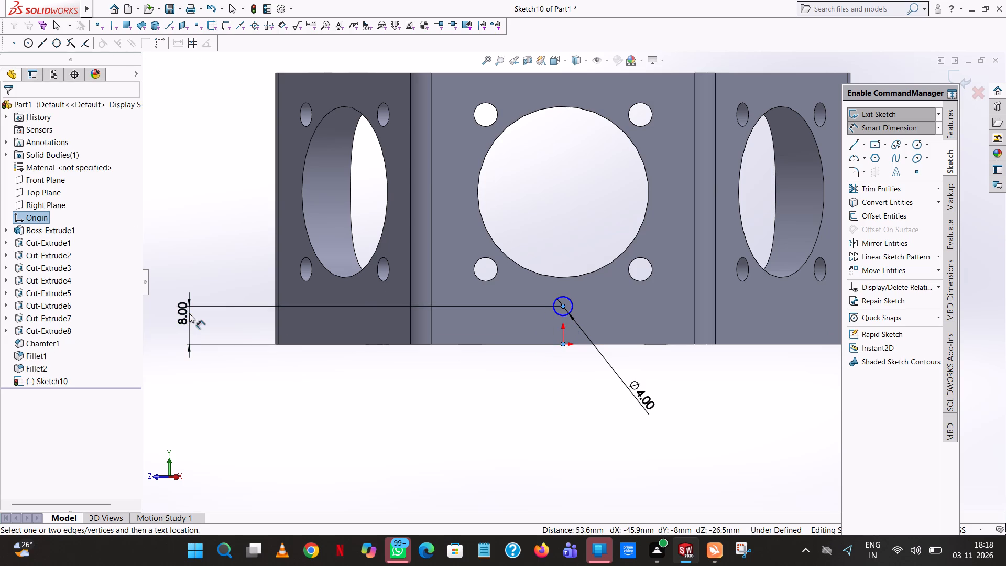
left_click(141, 300)
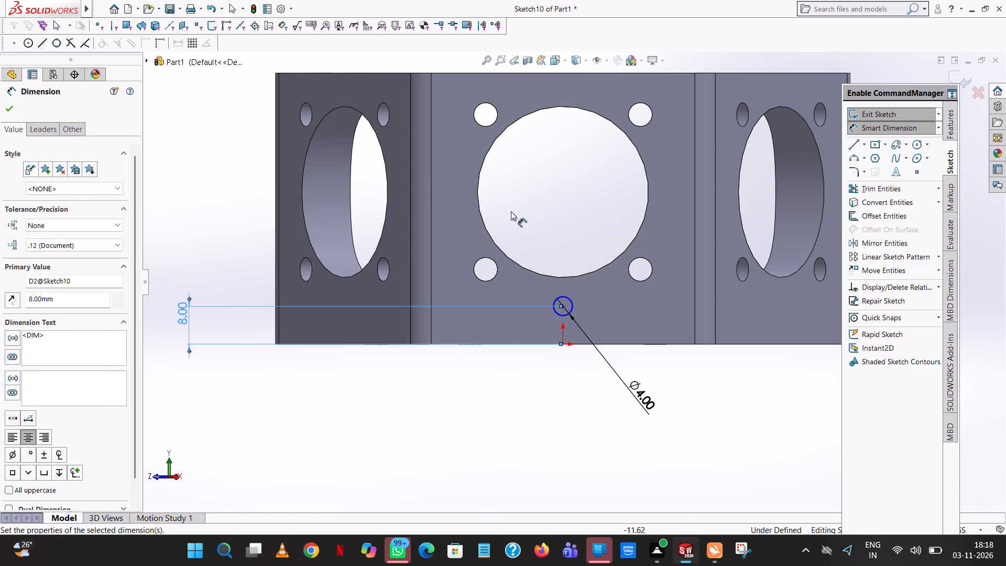
key("Escape")
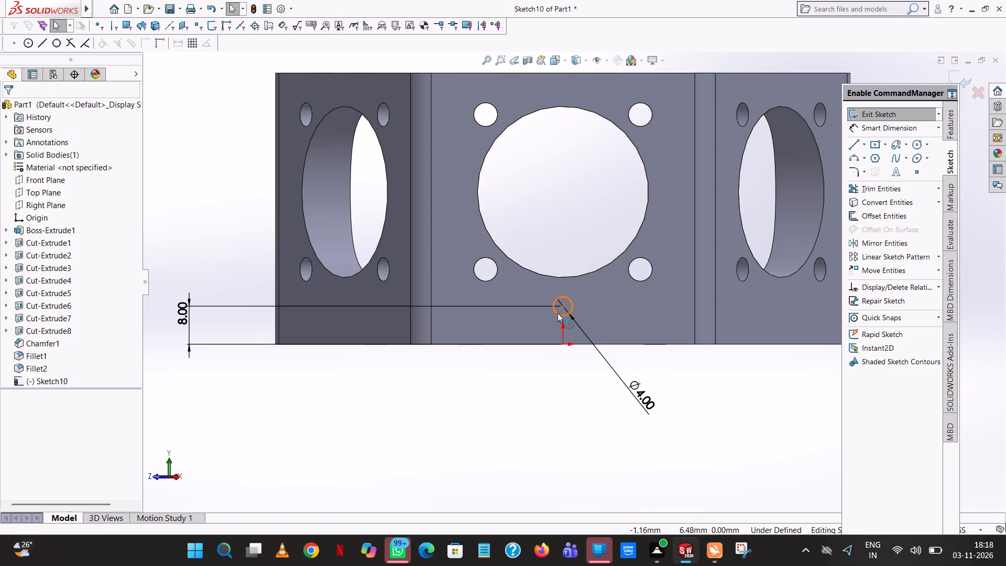
Add a Vertical relation between the circle's centre and the origin.
left_click(562, 307, "ctrl")
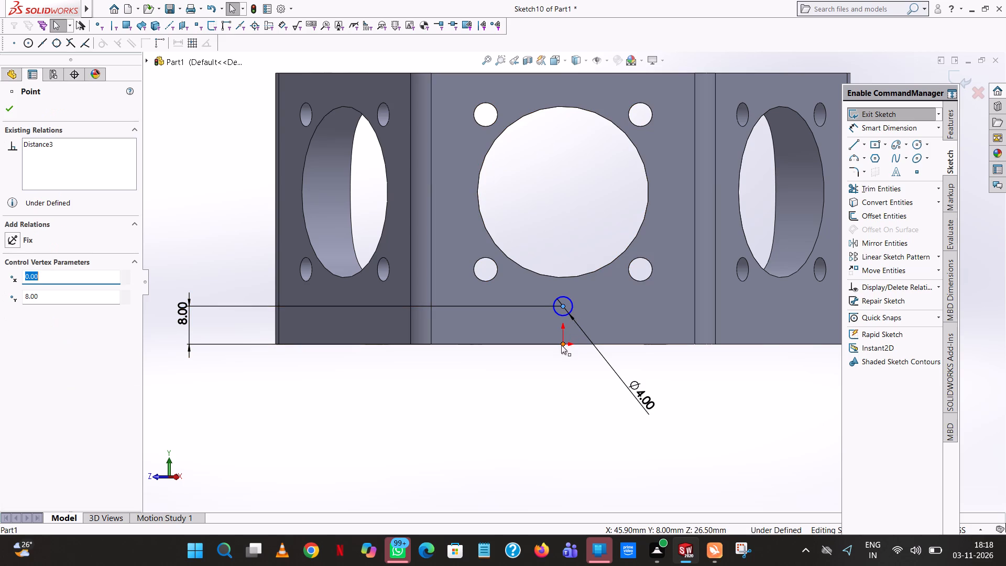
left_click(561, 345, "ctrl")
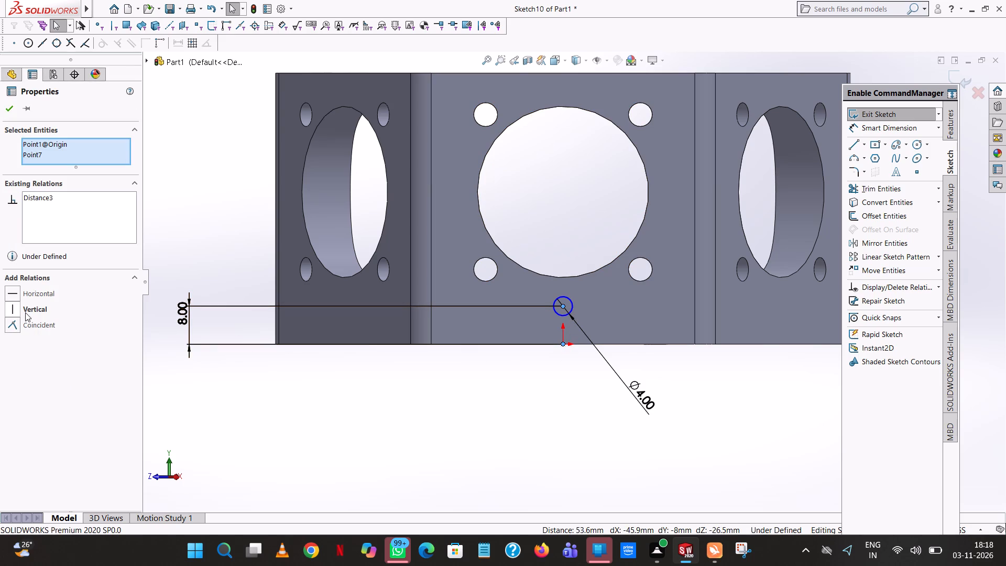
left_click(25, 312)
left_click(10, 107)
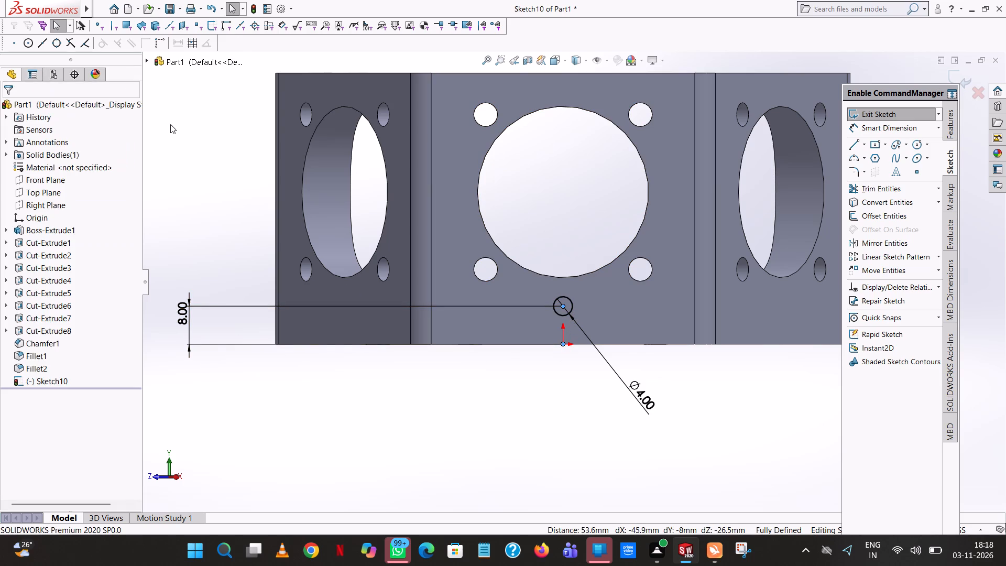
left_click(191, 127)
Extrude-cut the 4 mm circle 36 mm deep into the side face below the large bore.
left_click(948, 104)
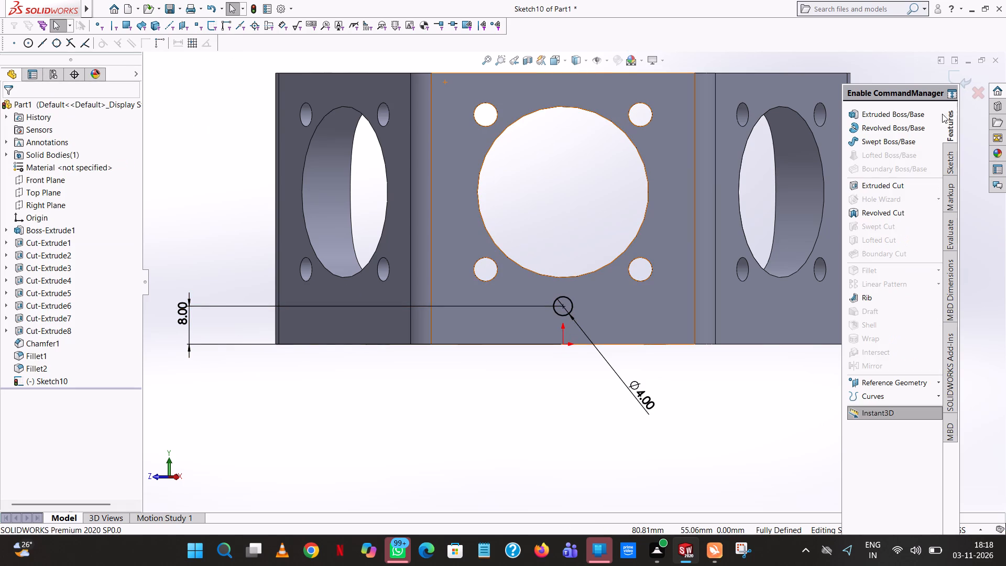
left_click(884, 185)
scroll(595, 212, "up", 3)
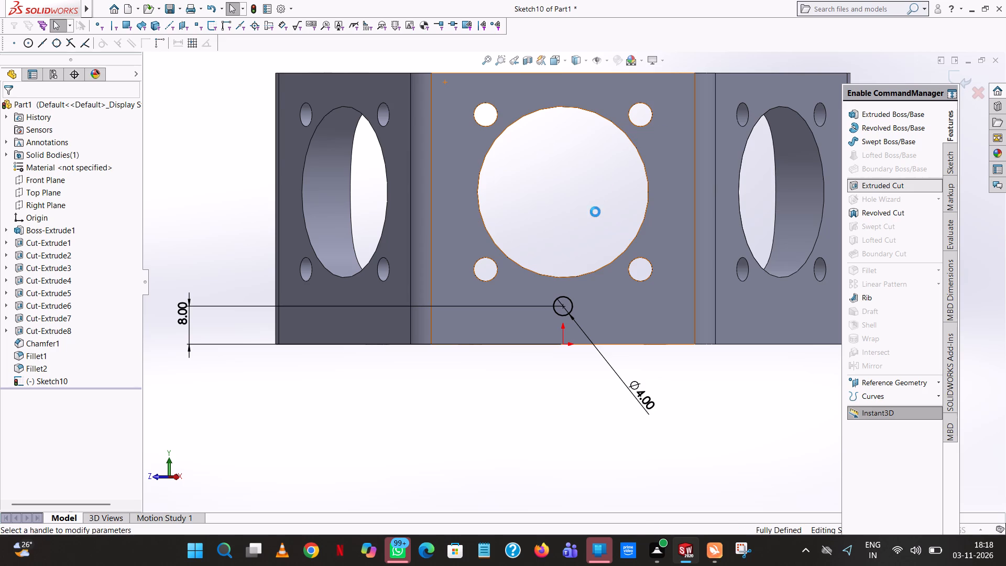
scroll(595, 212, "up", 3)
middle_click_drag(595, 210, 621, 459)
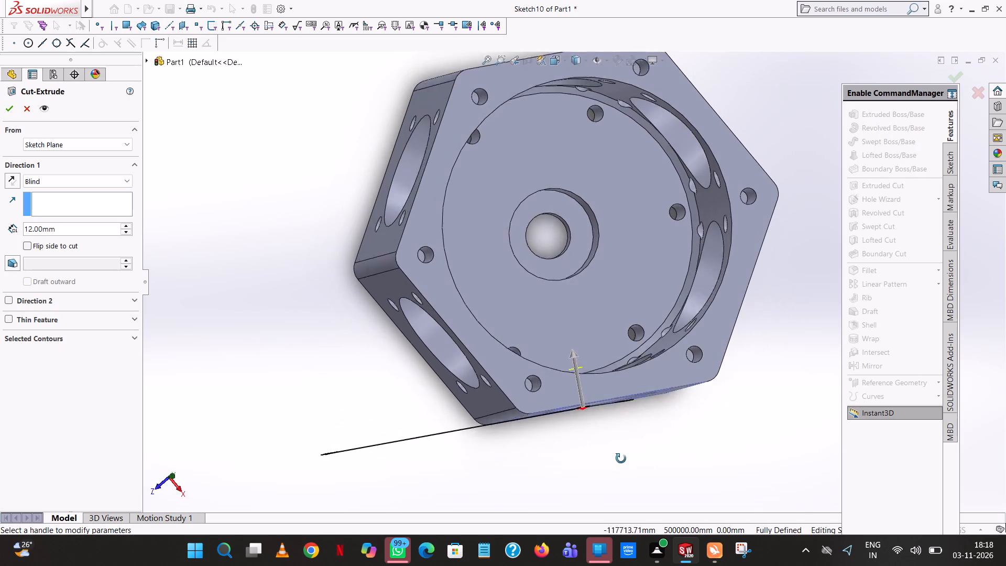
middle_click_drag(621, 459, 624, 469)
left_click_drag(566, 343, 436, 0)
scroll(592, 208, "up", 1)
middle_click_drag(592, 208, 568, 142)
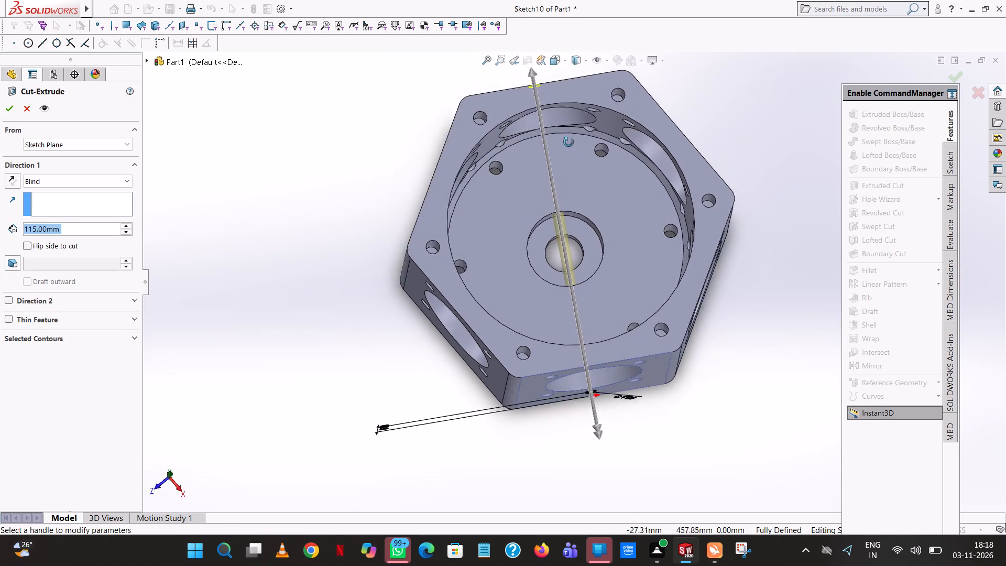
middle_click_drag(568, 142, 644, 0)
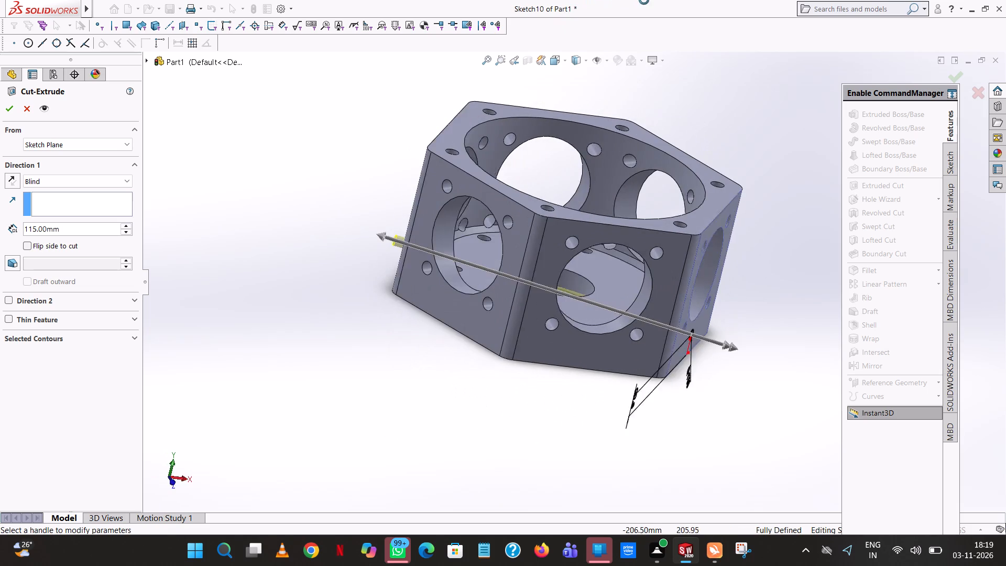
middle_click_drag(644, 0, 649, 0)
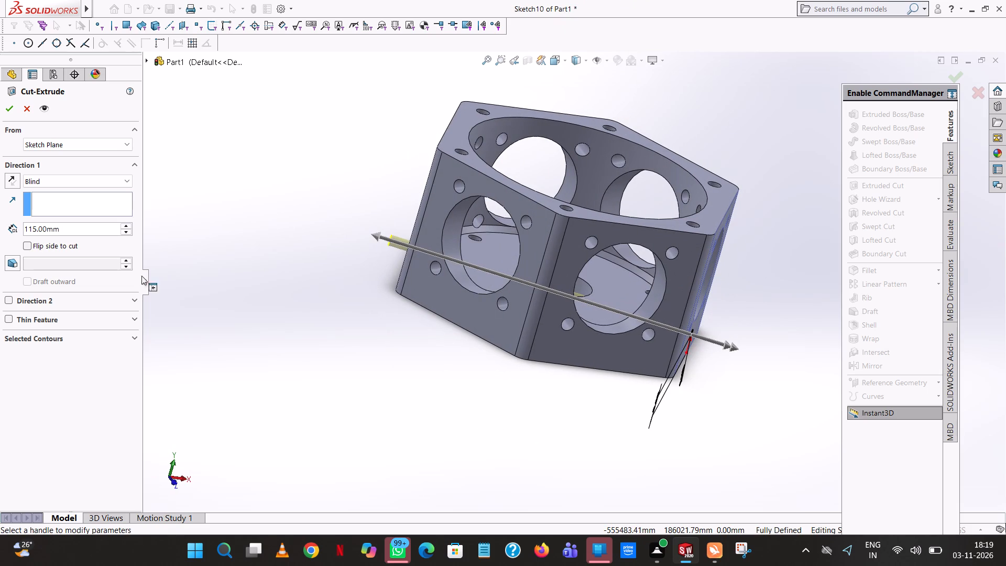
double_click(83, 231)
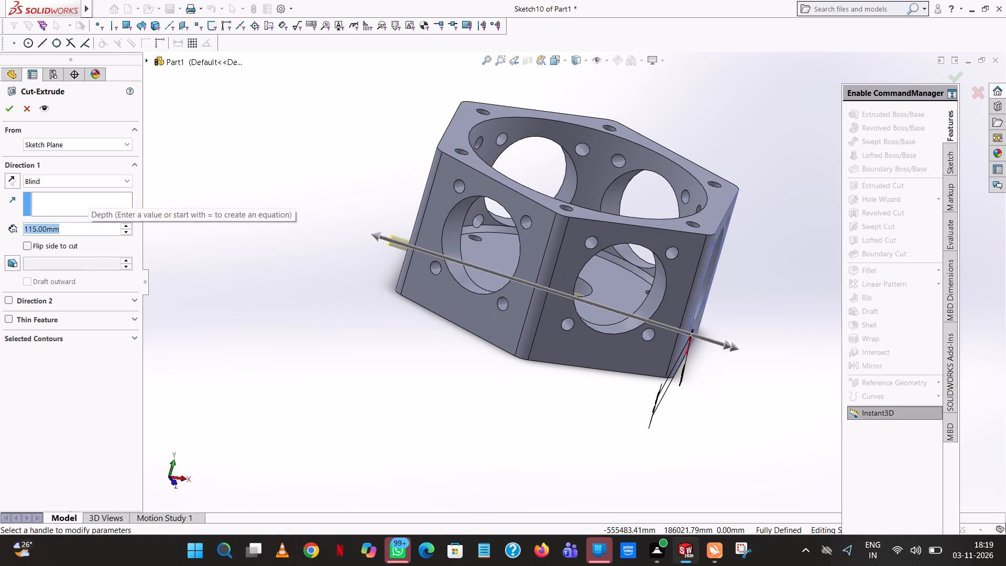
type("36")
key("Return")
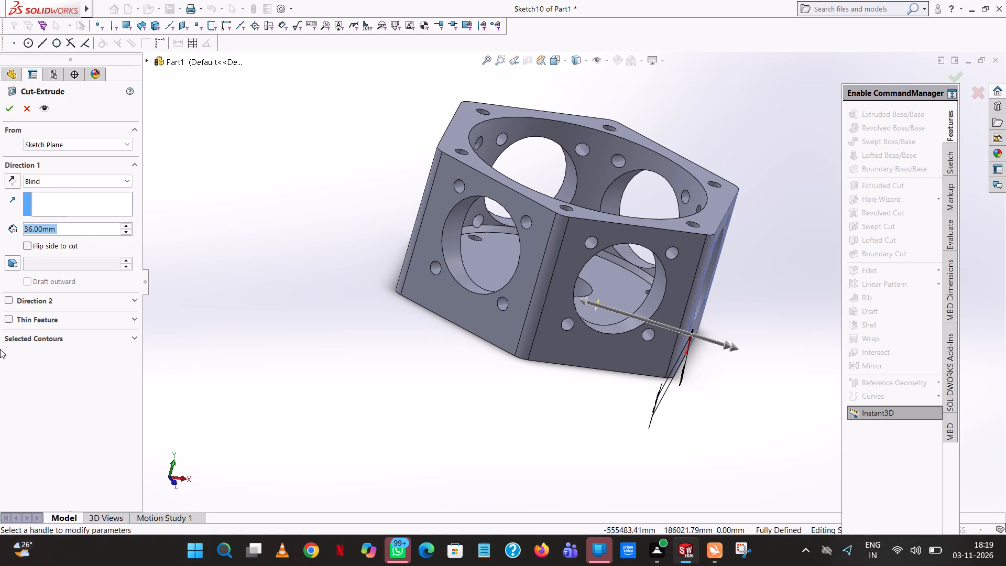
left_click(8, 108)
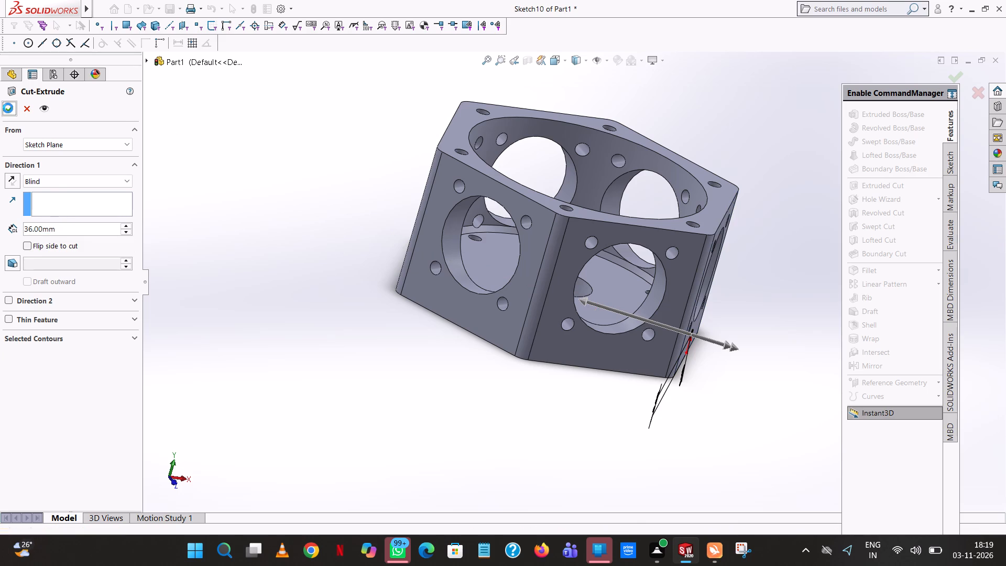
left_click(313, 233)
Start an Extruded Cut sketch on the side face adjacent to the one just drilled, viewed face-on.
middle_click_drag(315, 236, 316, 256)
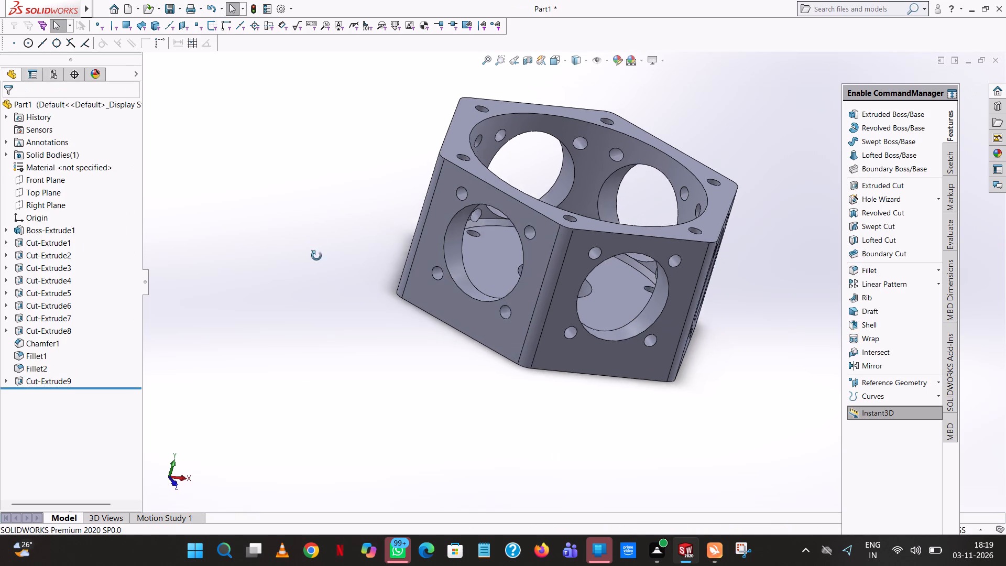
middle_click_drag(316, 256, 237, 203)
scroll(335, 417, "up", 1)
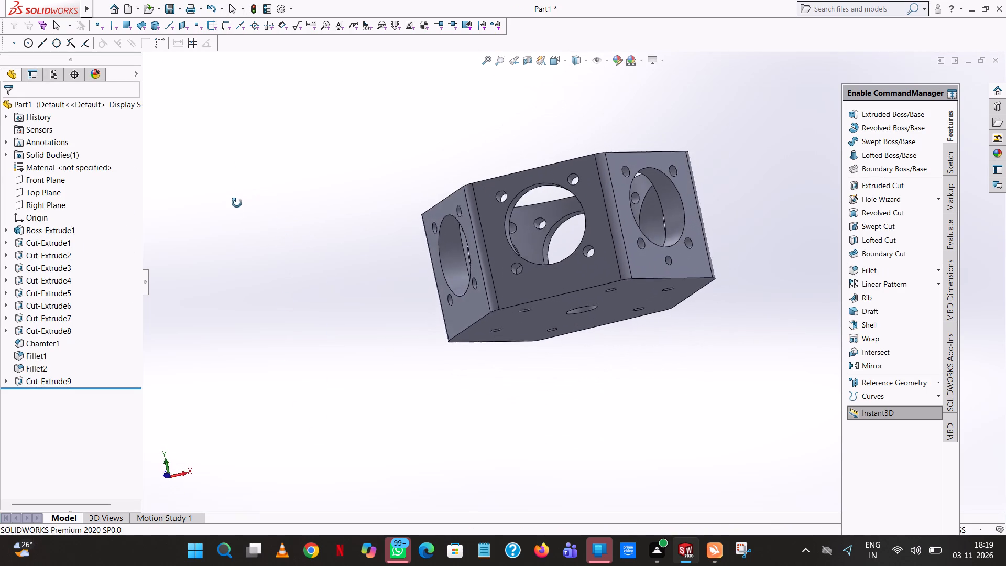
middle_click_drag(237, 203, 167, 309)
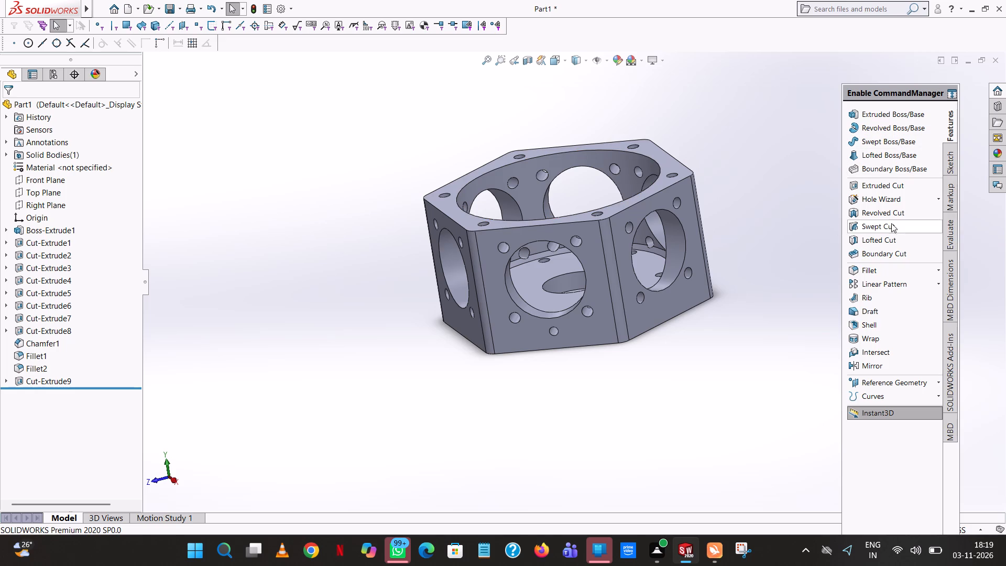
left_click(889, 188)
left_click(670, 301)
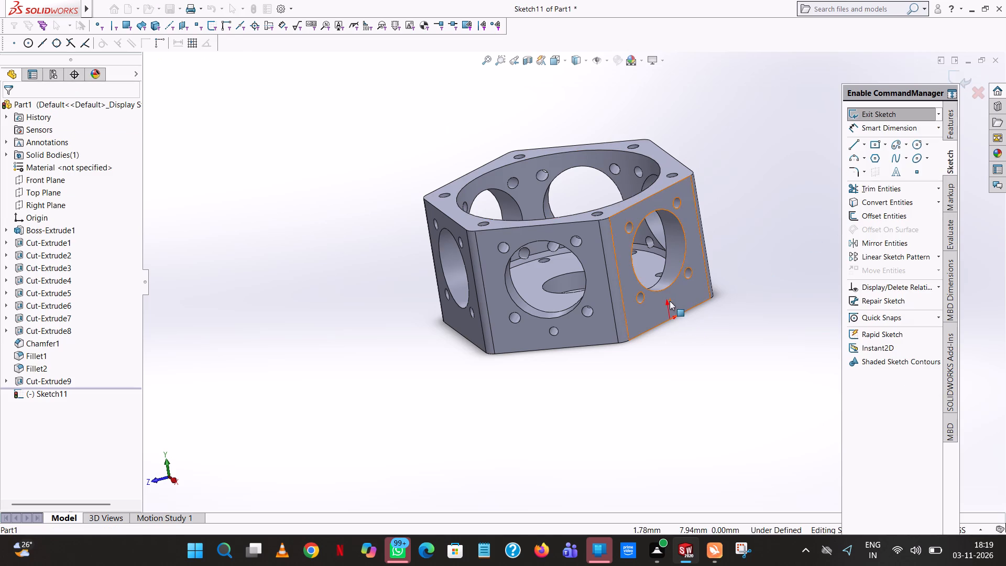
left_click(565, 63)
left_click(612, 123)
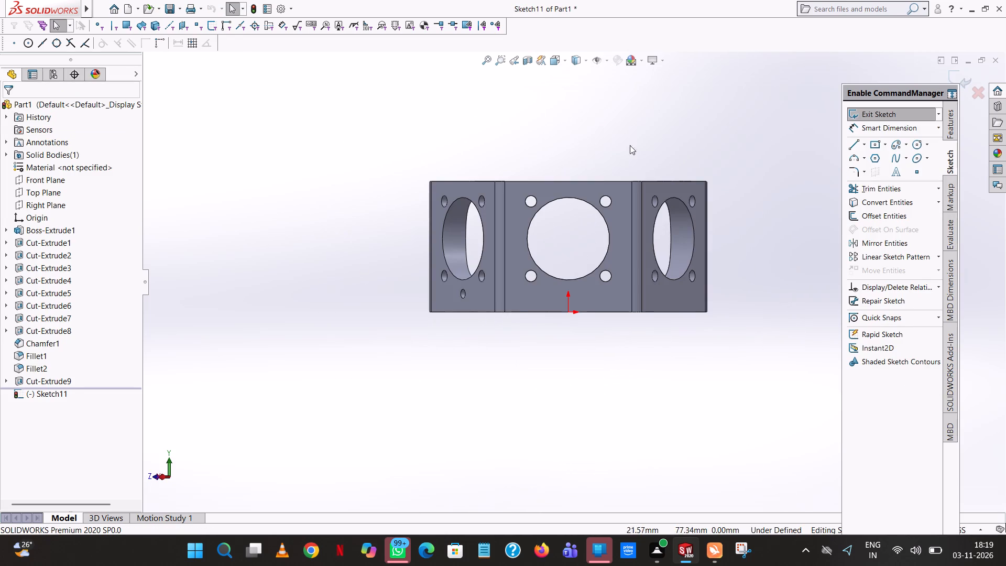
Draw a vertical helper line 8 mm long upward from the sketch origin on the face's bottom edge.
left_click(852, 147)
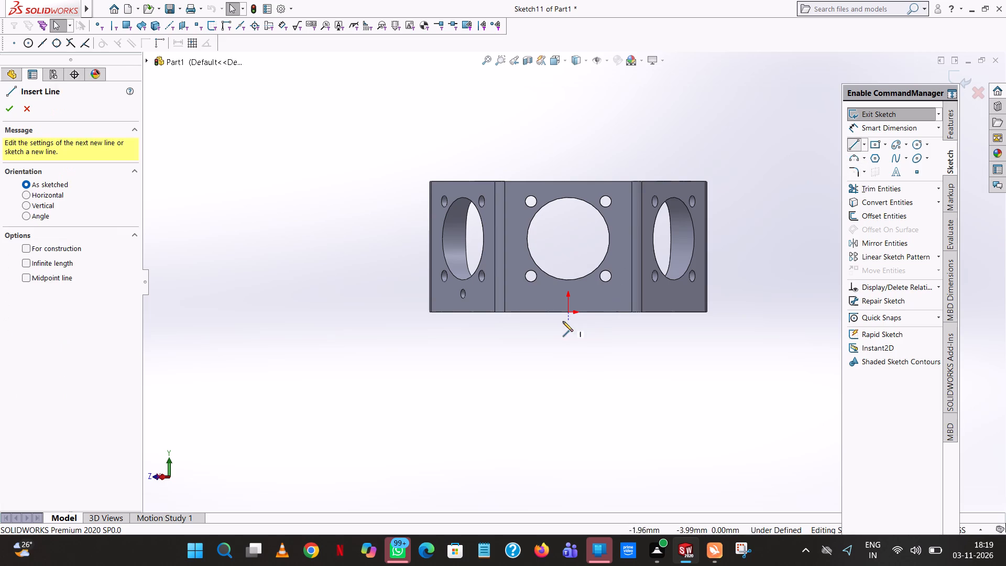
left_click(570, 312)
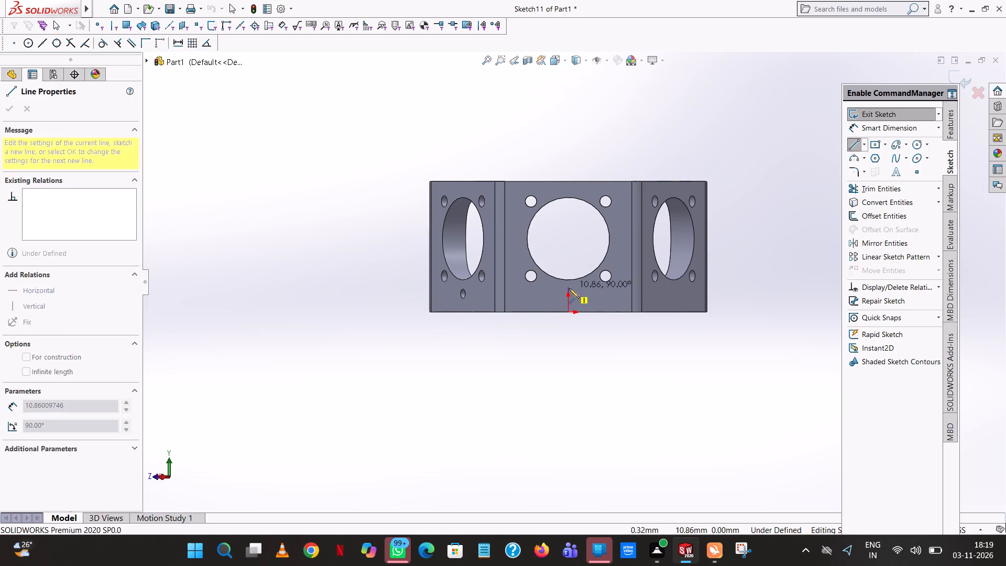
left_click(569, 291)
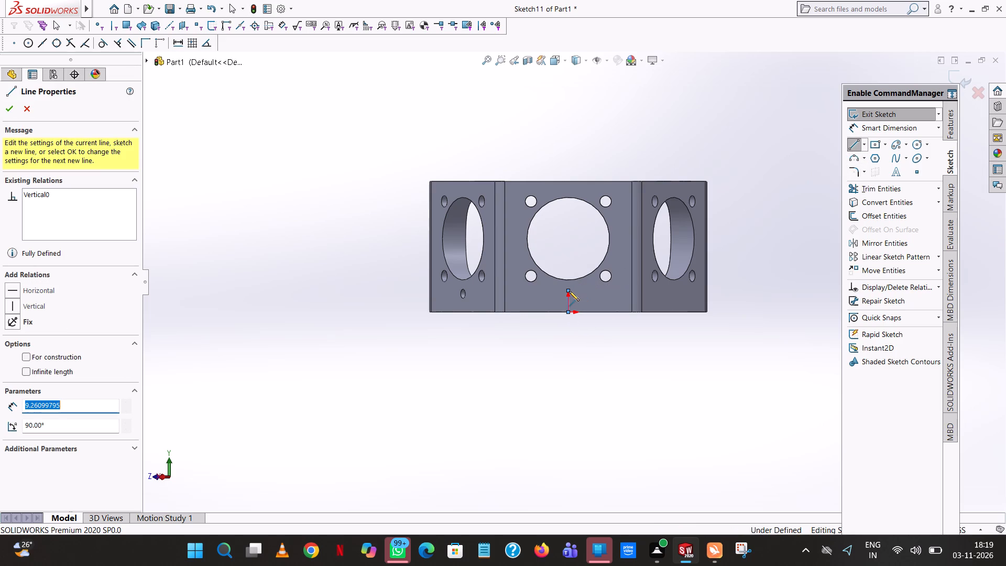
key("8")
key("Return")
right_click(641, 184)
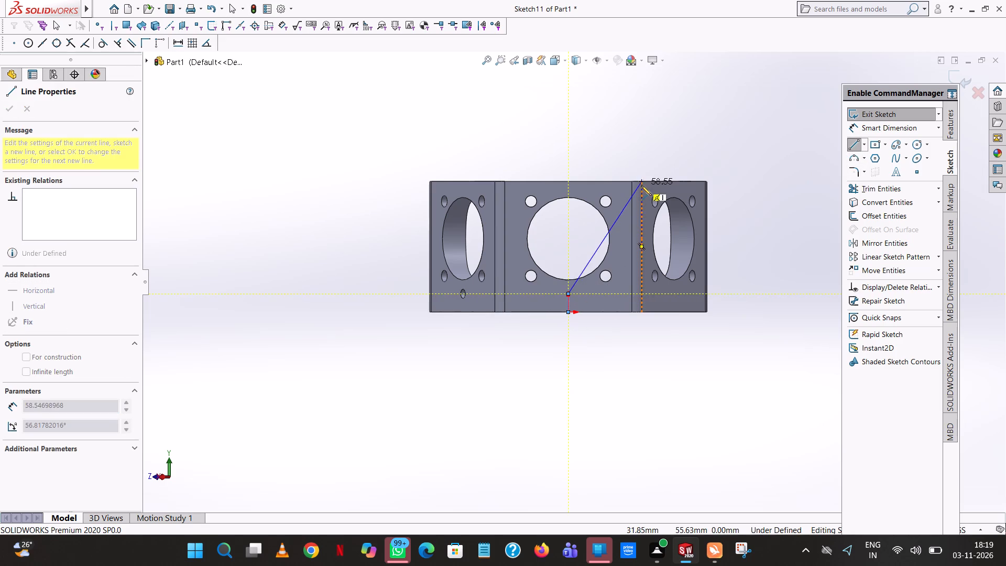
left_click(647, 190)
Sketch a circle of 2 mm radius centred on the upper end of the 8 mm line.
scroll(575, 312, "down", 6)
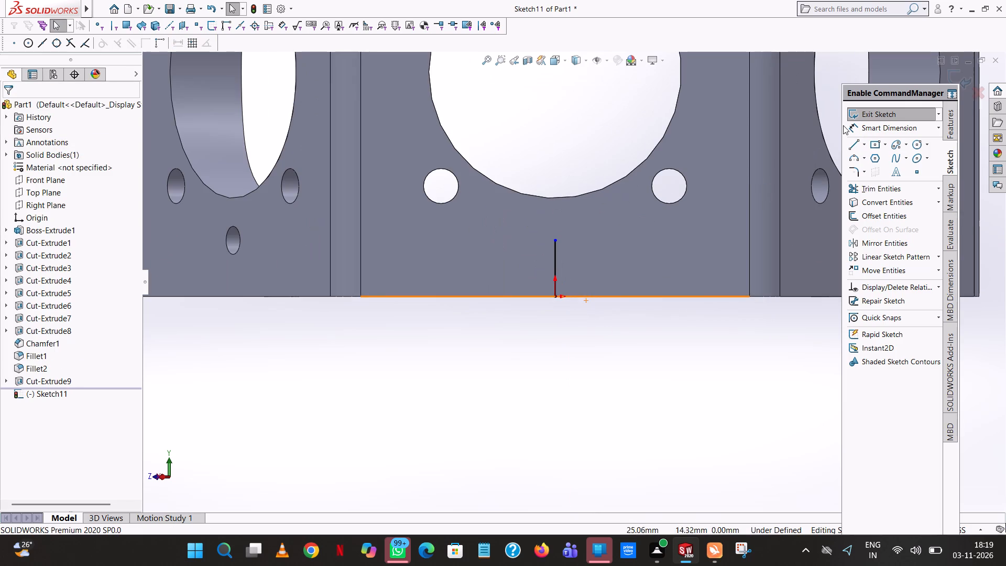
left_click(916, 143)
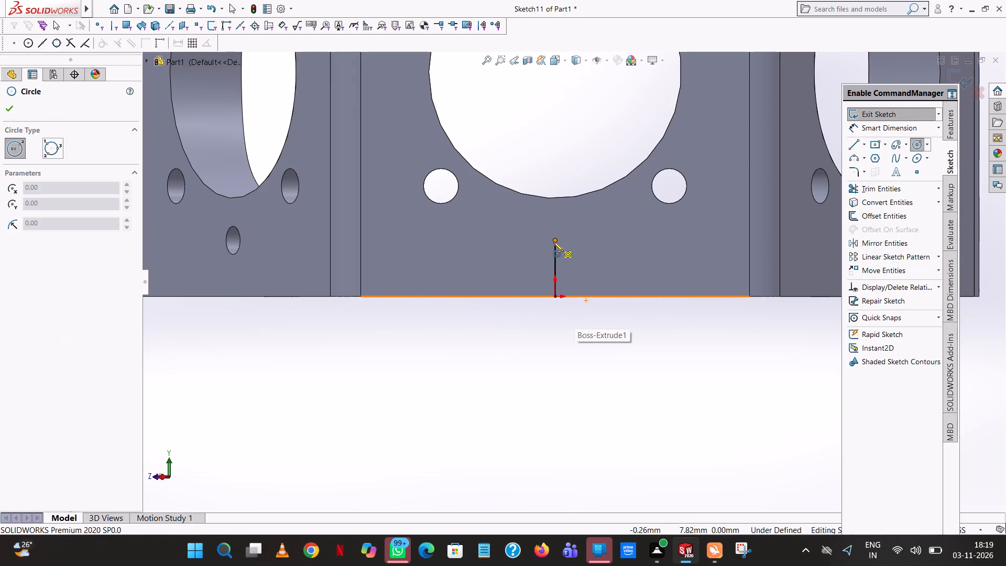
left_click(553, 242)
left_click(562, 230)
key("2")
key("Return")
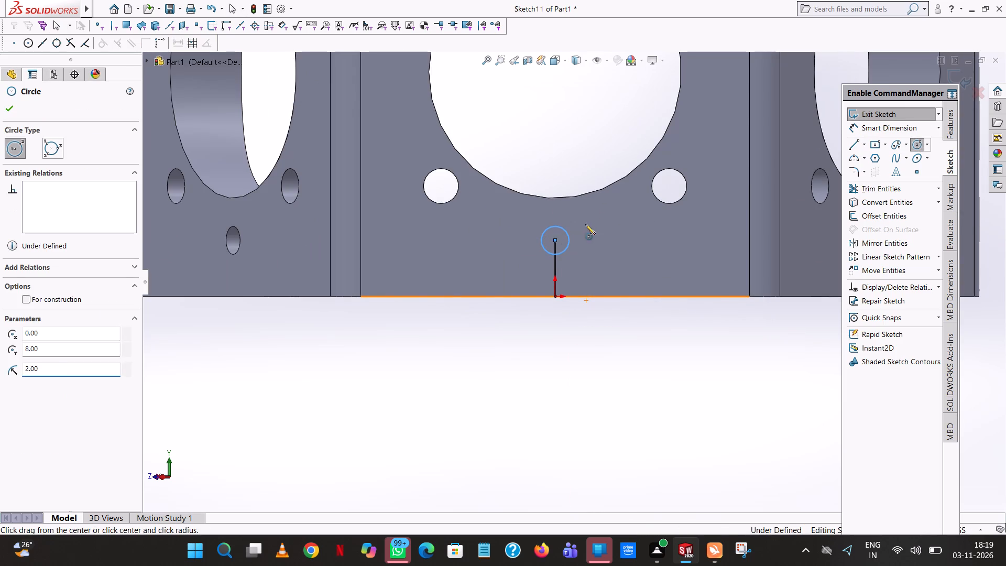
left_click(12, 113)
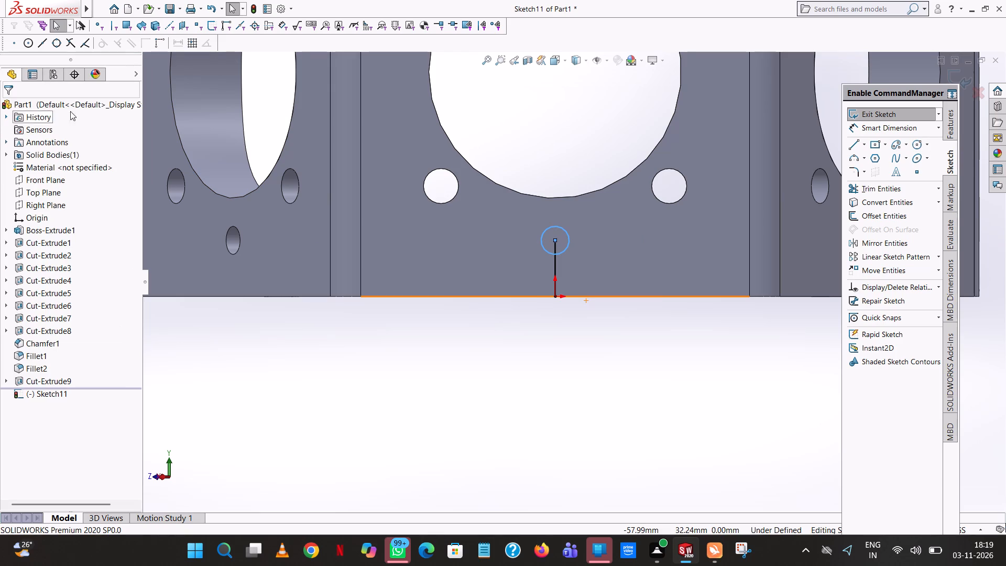
Trim away the vertical helper line, both outside and inside the small circle.
left_click(872, 184)
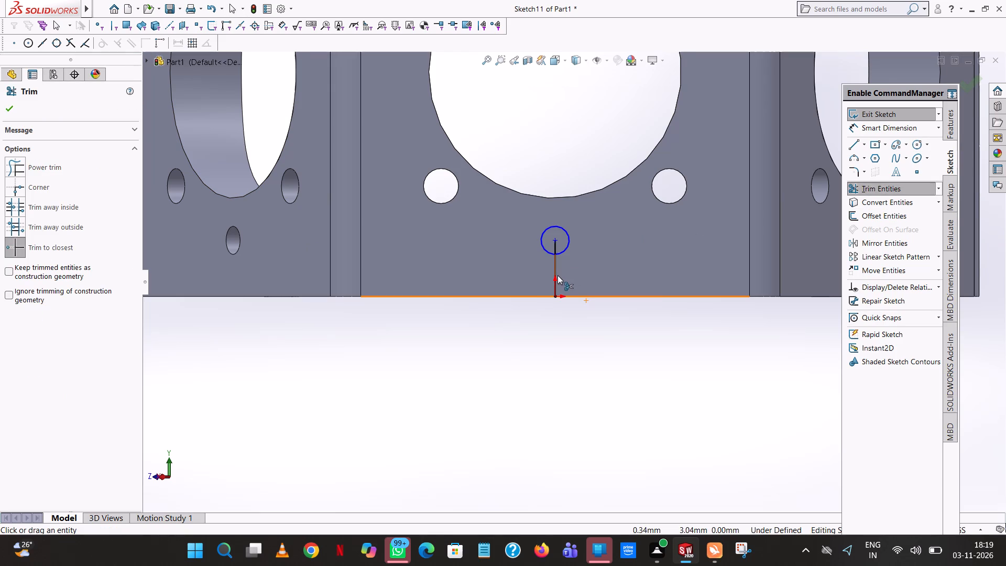
left_click(557, 275)
left_click(557, 246)
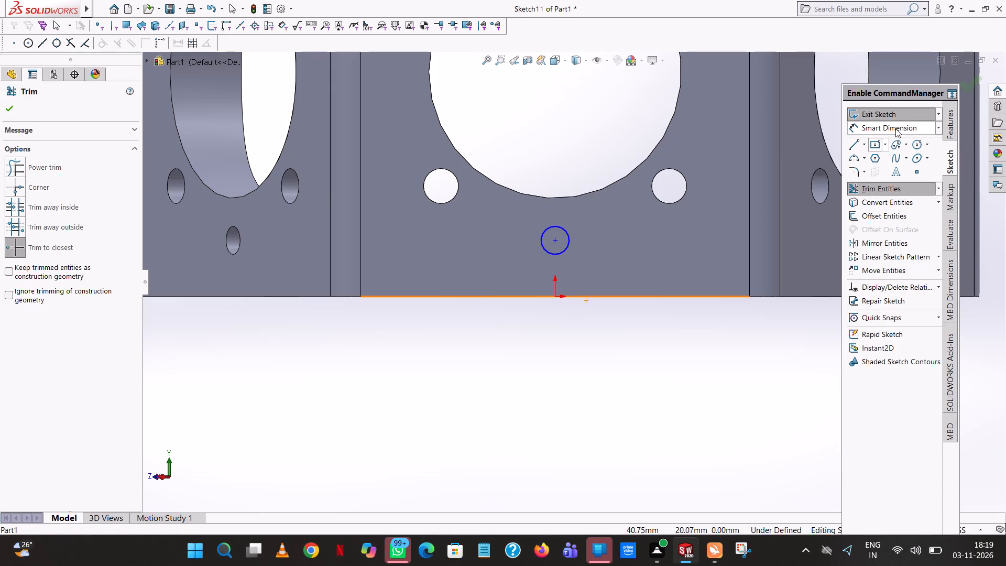
Dimension the circle with a 4 mm diameter and its centre 8 mm above the origin.
left_click(895, 128)
left_click(567, 244)
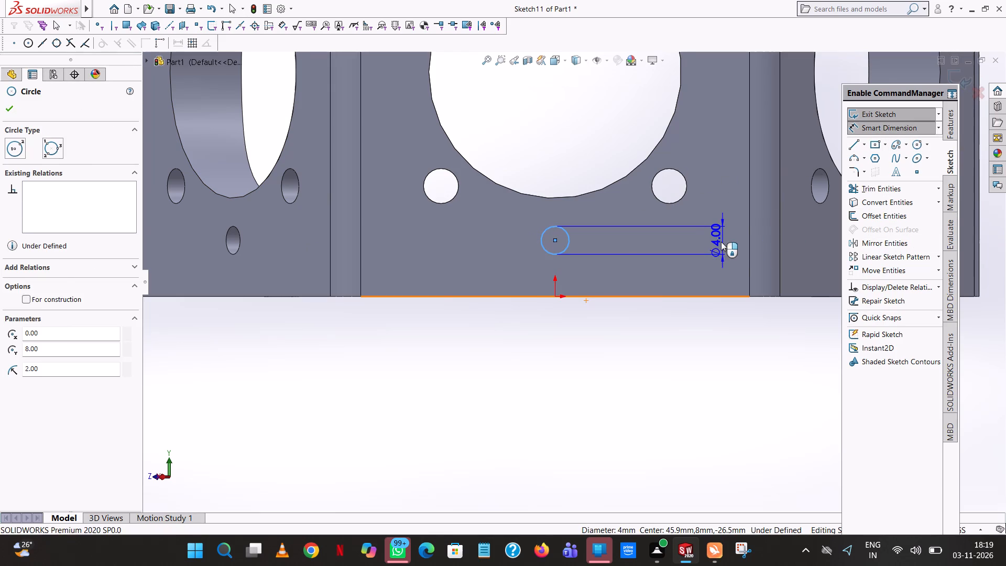
left_click(721, 242)
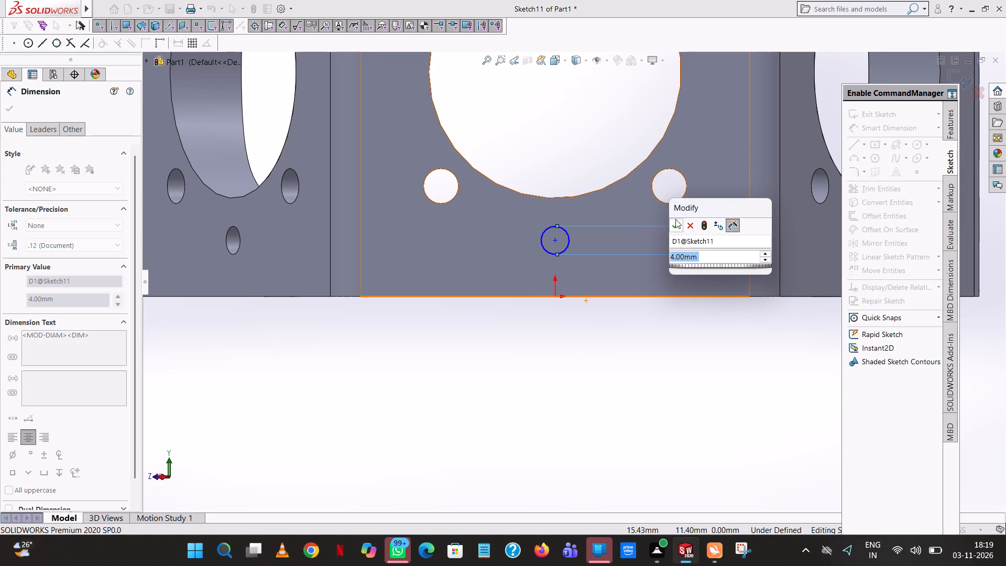
left_click(674, 220)
left_click(564, 153)
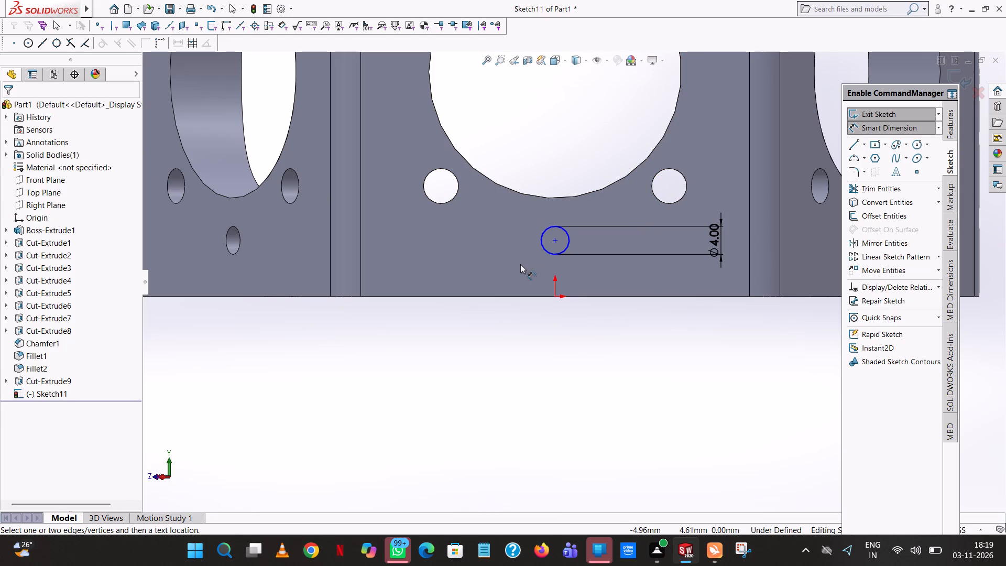
left_click(556, 241)
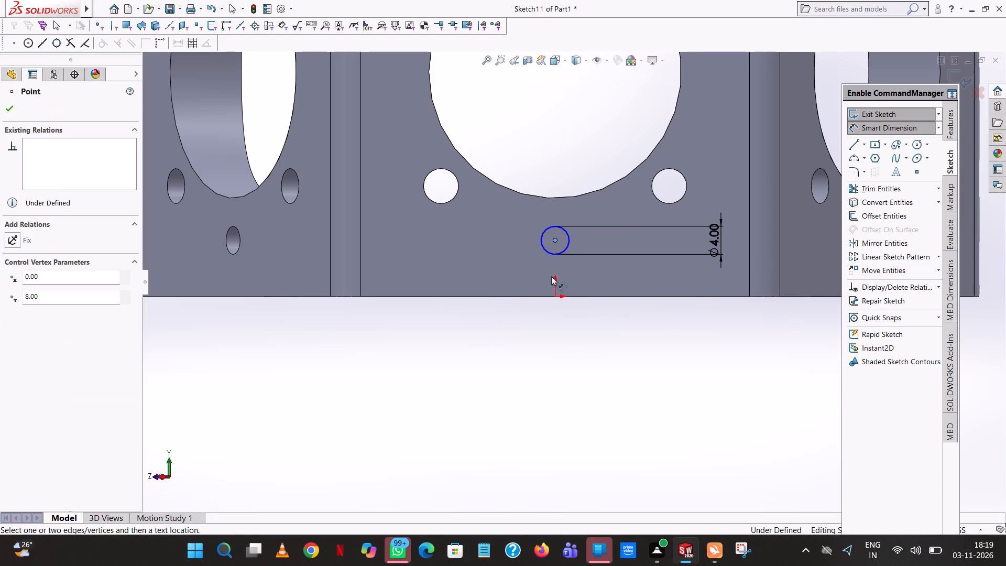
left_click(554, 297)
left_click(430, 338)
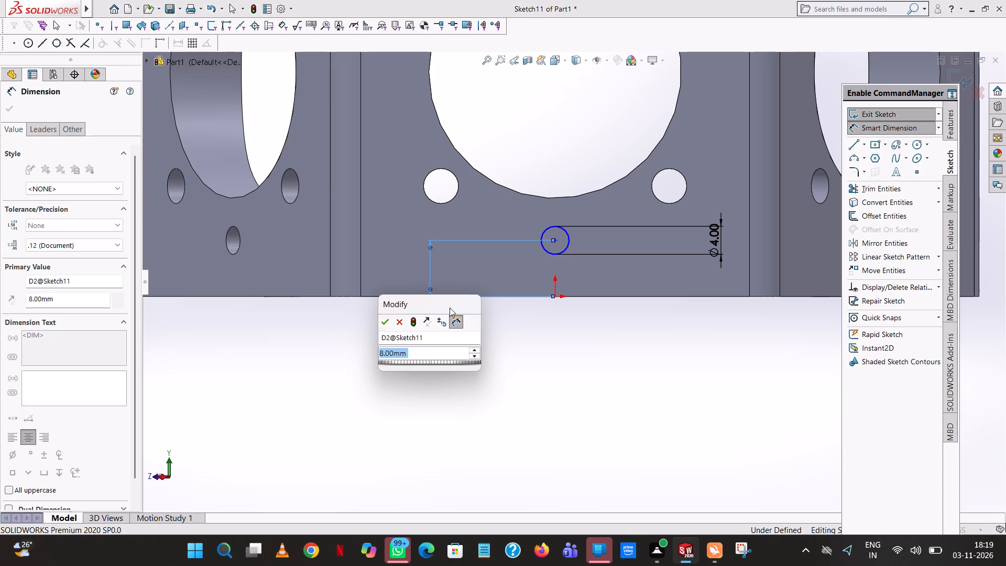
left_click(386, 319)
left_click(498, 145)
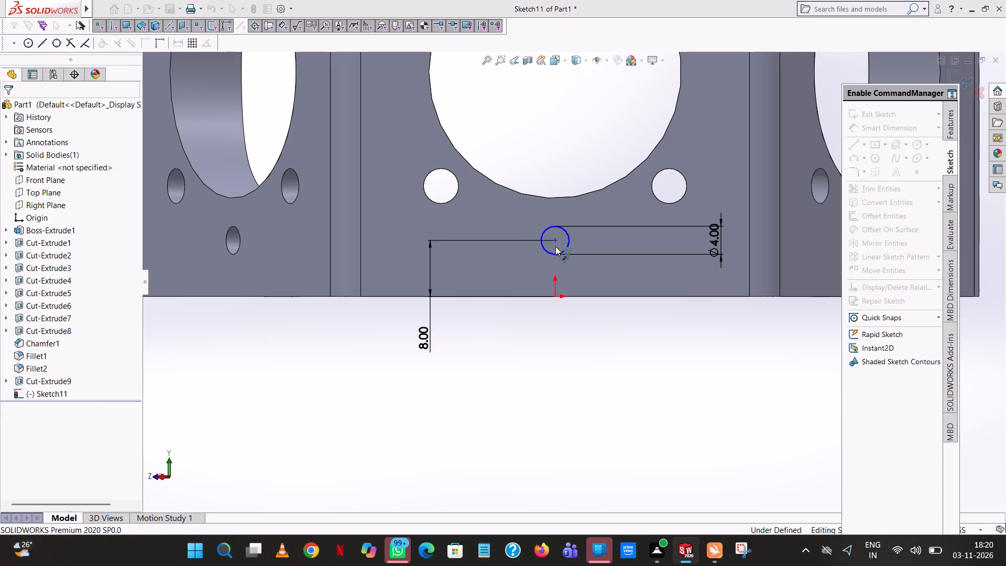
Dimension the horizontal distance between the small circle's centre and the adjacent lower corner hole of the bore pattern.
left_click(554, 240)
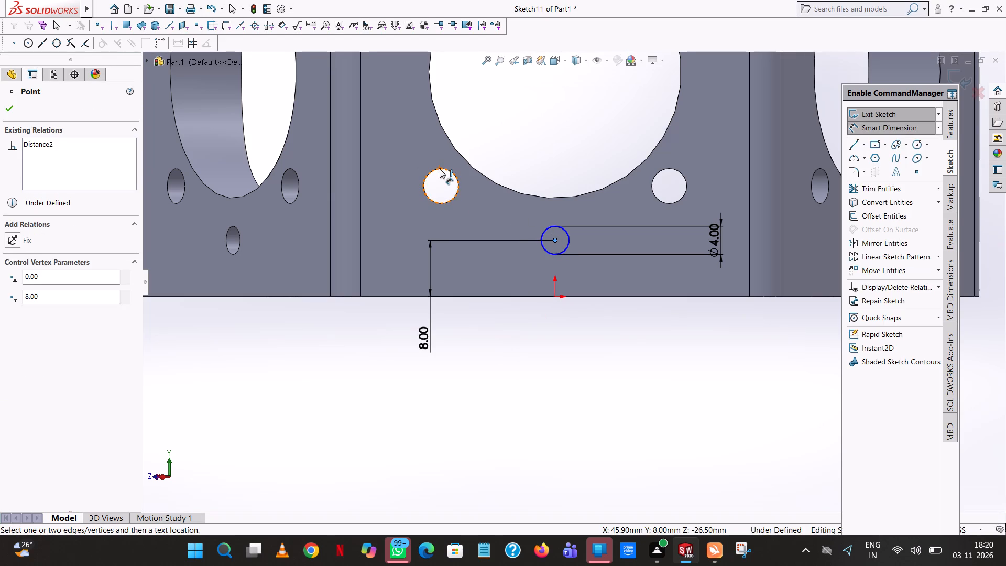
left_click(440, 169)
left_click(554, 135)
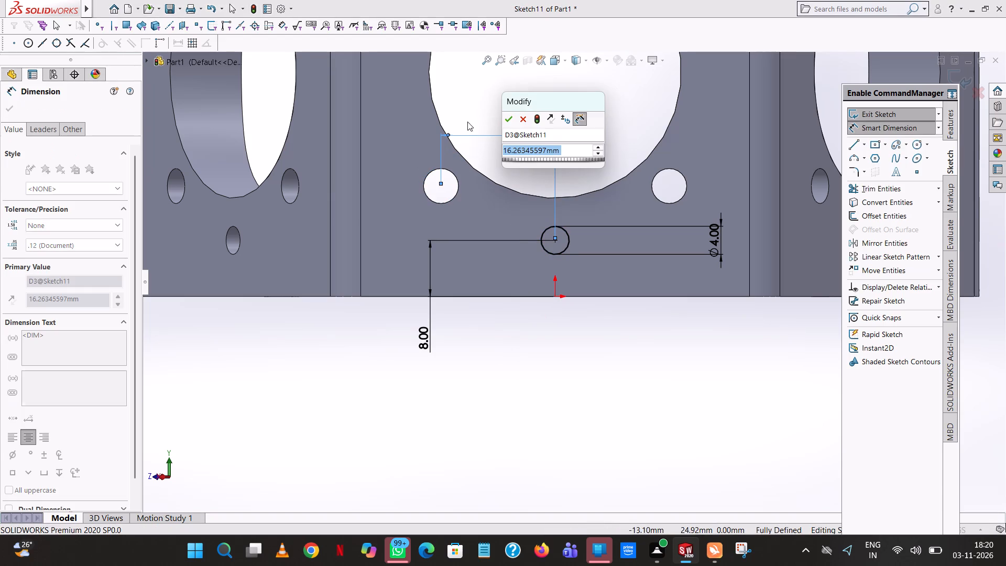
double_click(505, 122)
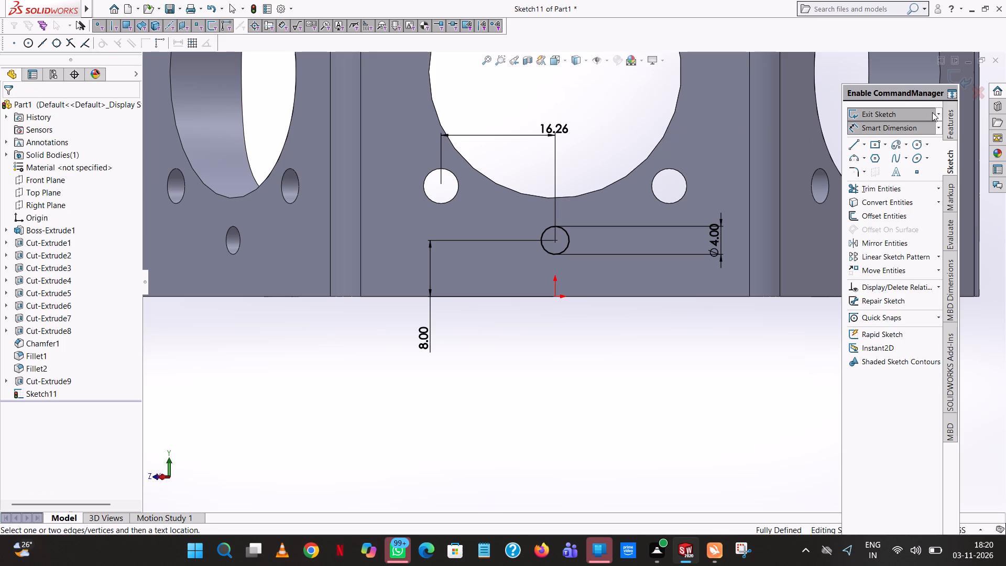
Cut-extrude the 4 mm circle to a blind depth of 36 mm into the side face.
left_click(946, 118)
left_click(850, 190)
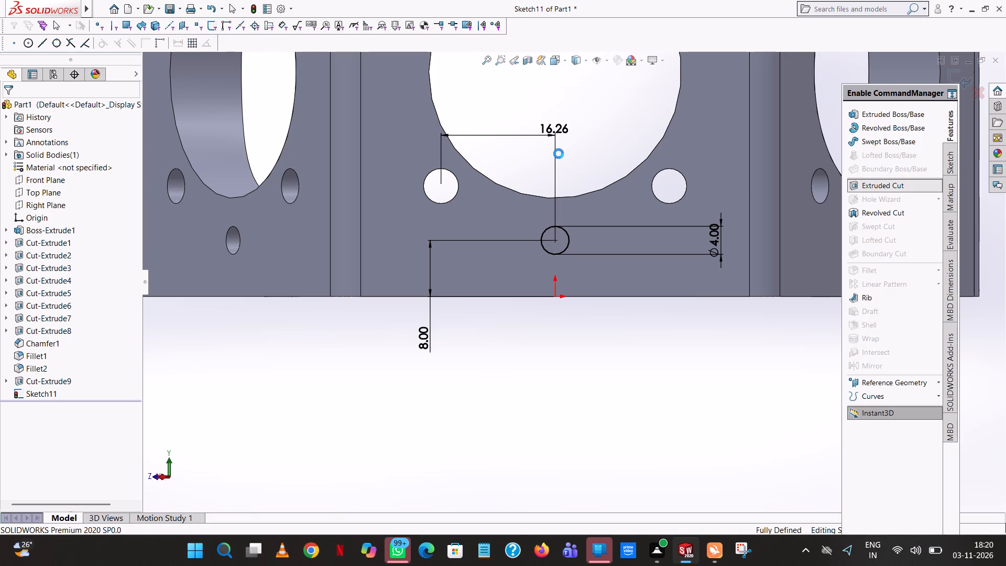
middle_click_drag(568, 137, 583, 251)
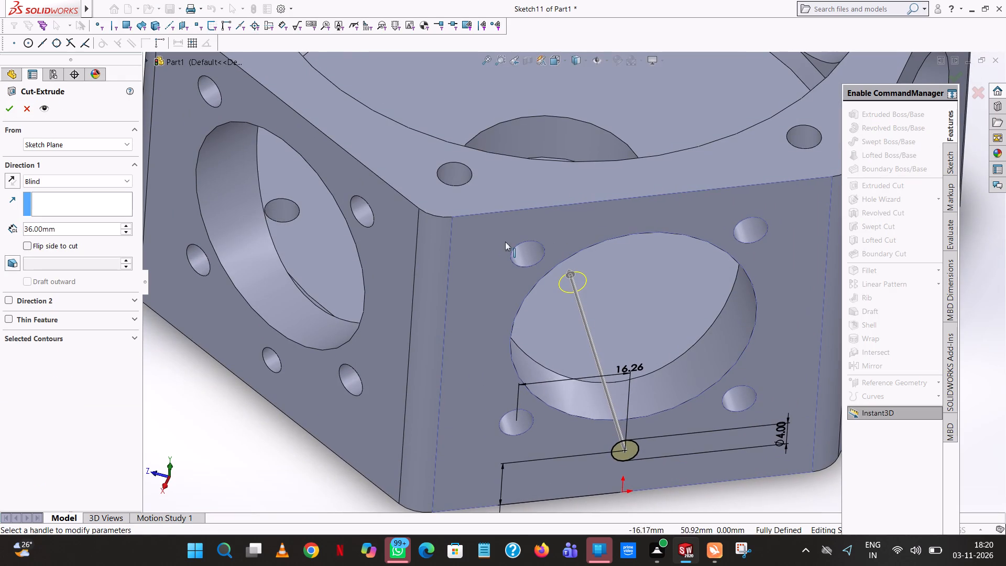
left_click(12, 106)
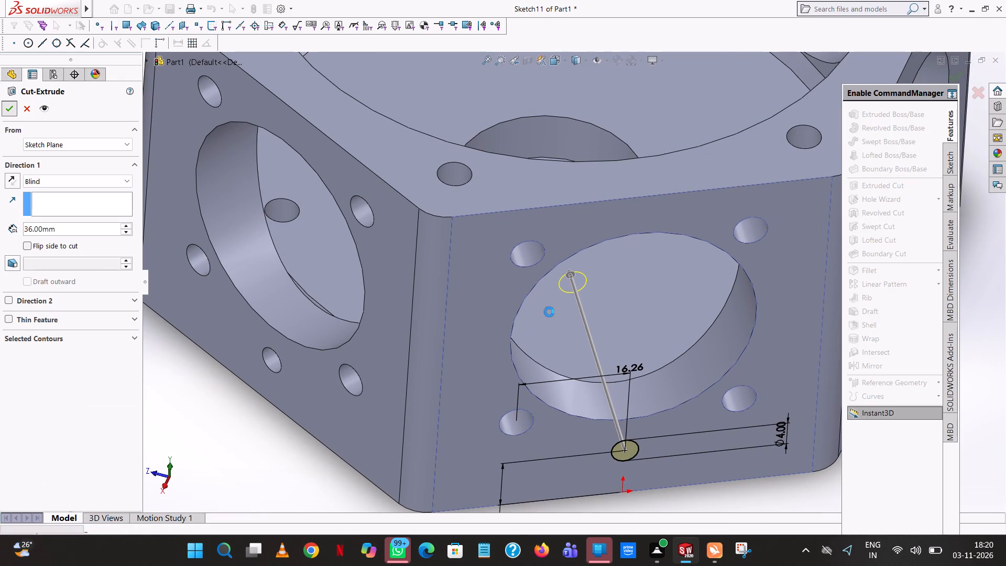
Start an extruded-cut sketch on the adjacent side face without a small lower hole, and view it face-on.
scroll(613, 267, "up", 7)
scroll(590, 222, "up", 1)
middle_click_drag(589, 223, 588, 278)
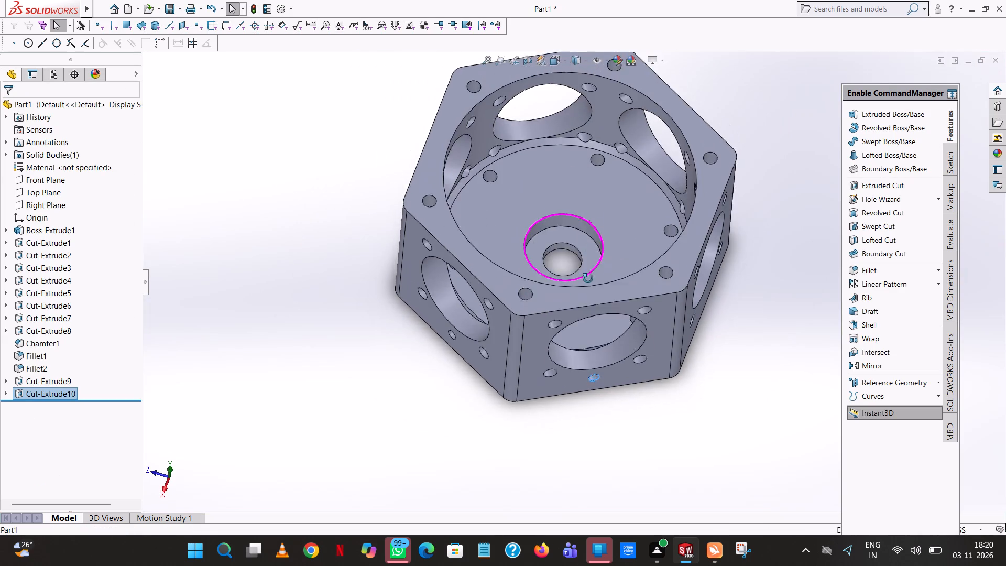
middle_click_drag(588, 278, 596, 178)
scroll(607, 236, "up", 1)
left_click(638, 381)
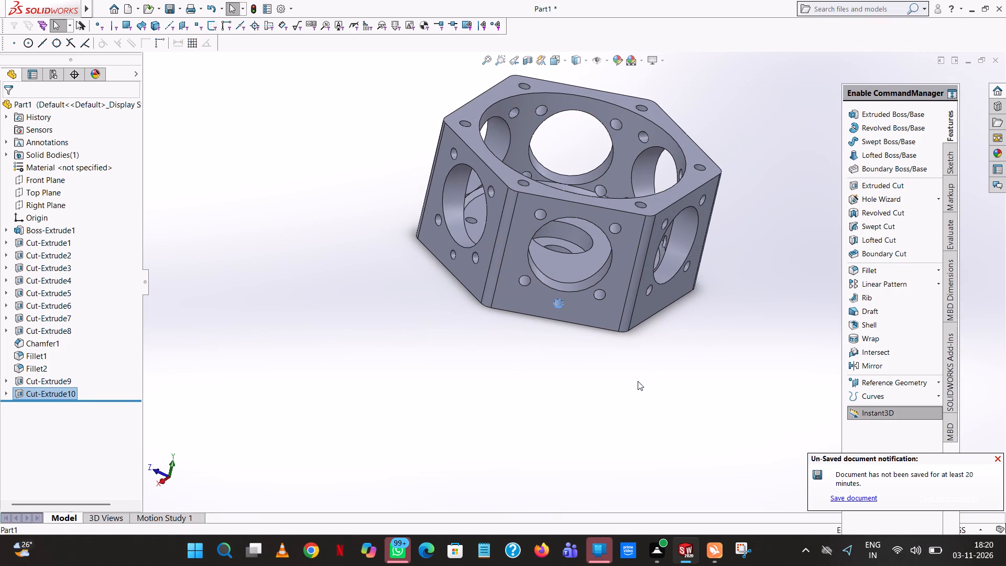
middle_click_drag(644, 262, 755, 241)
scroll(692, 201, "up", 1)
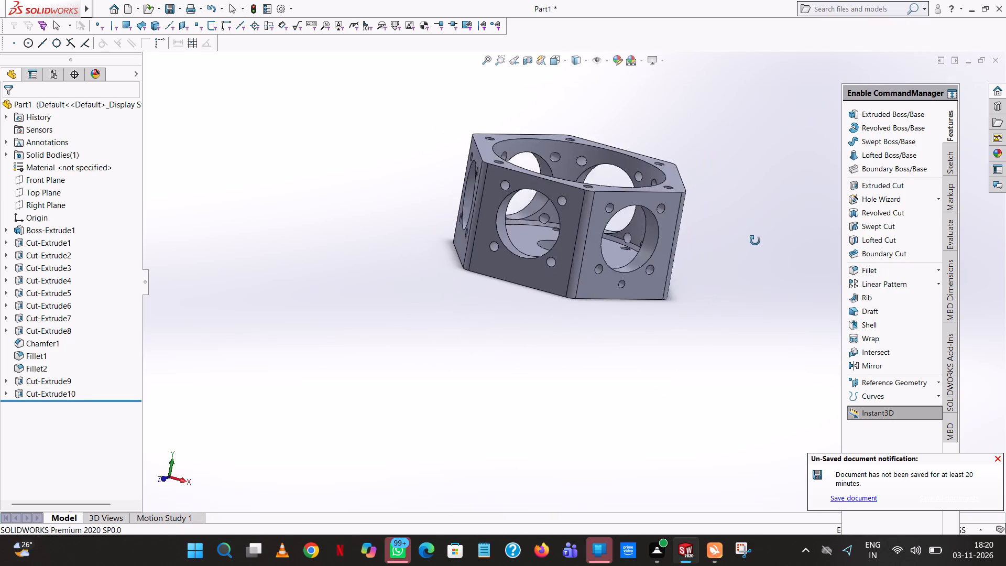
middle_click_drag(755, 241, 561, 198)
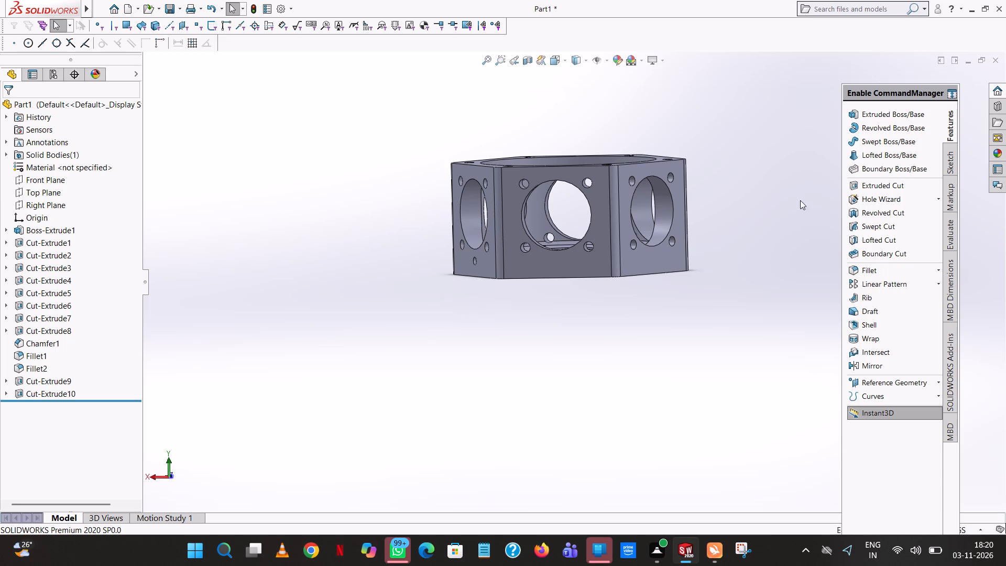
left_click(875, 187)
left_click(550, 271)
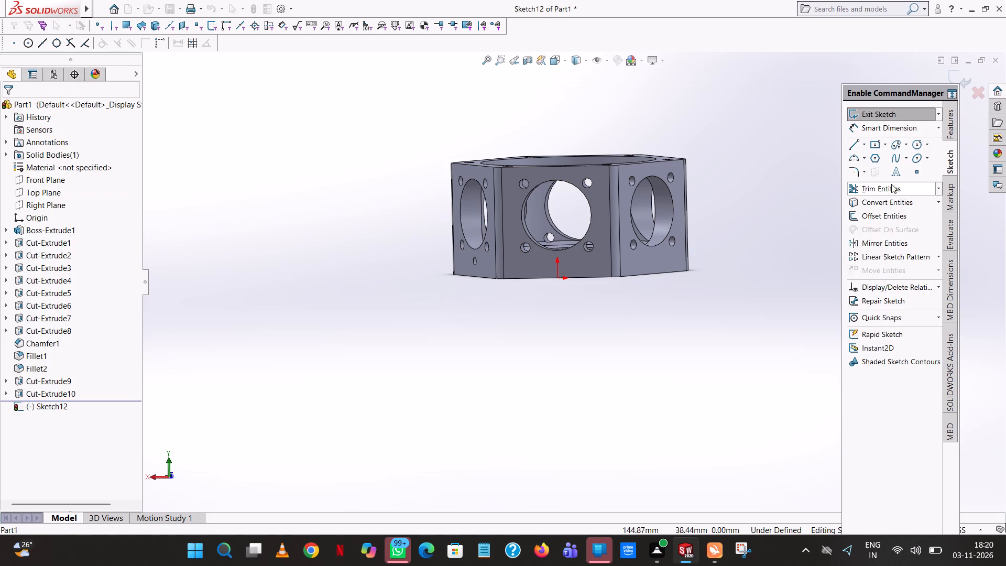
left_click(563, 60)
left_click(618, 118)
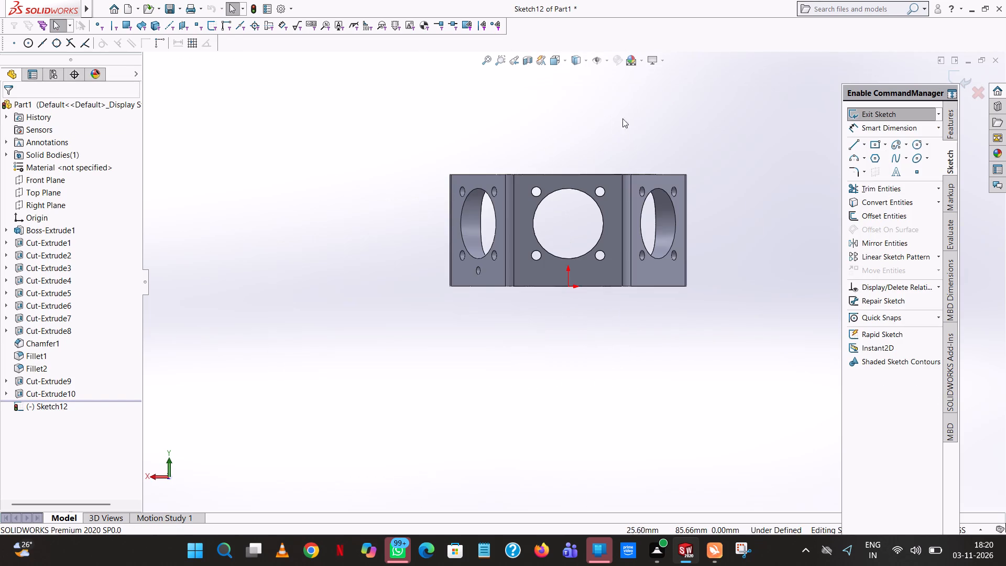
Sketch a vertical line upward from the origin and set its length to 8 mm.
left_click(858, 147)
scroll(575, 290, "down", 6)
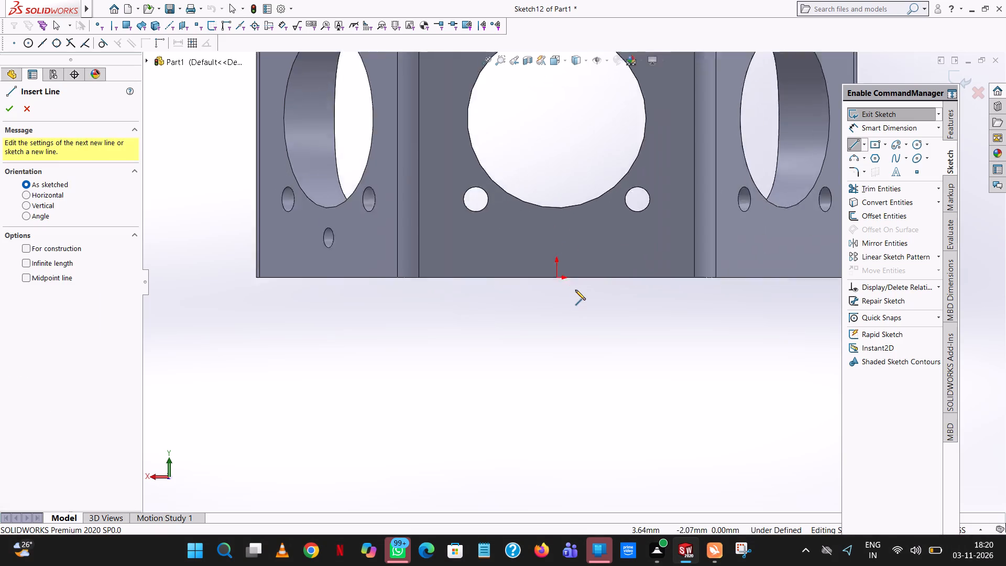
scroll(575, 290, "down", 3)
left_click(534, 263)
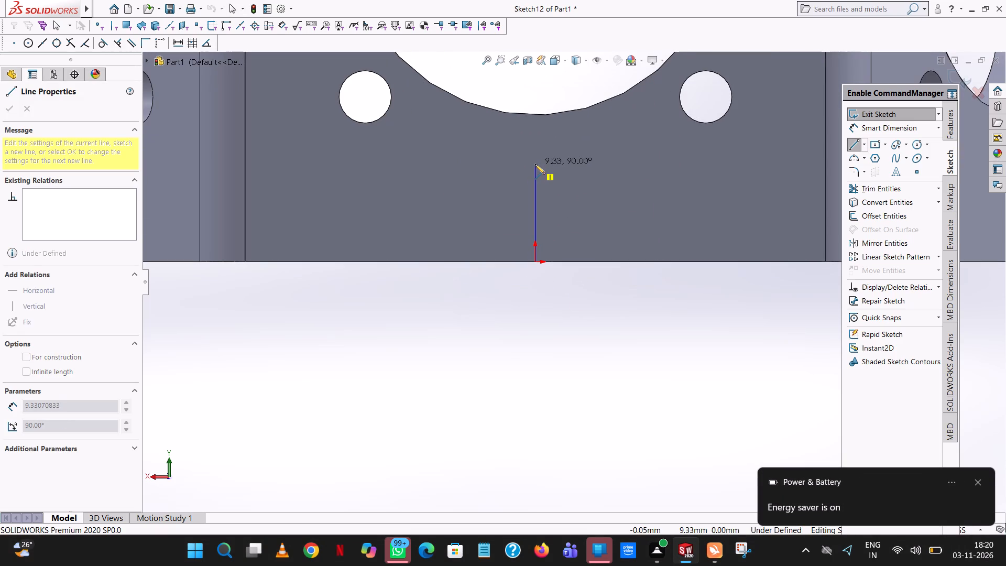
left_click(535, 164)
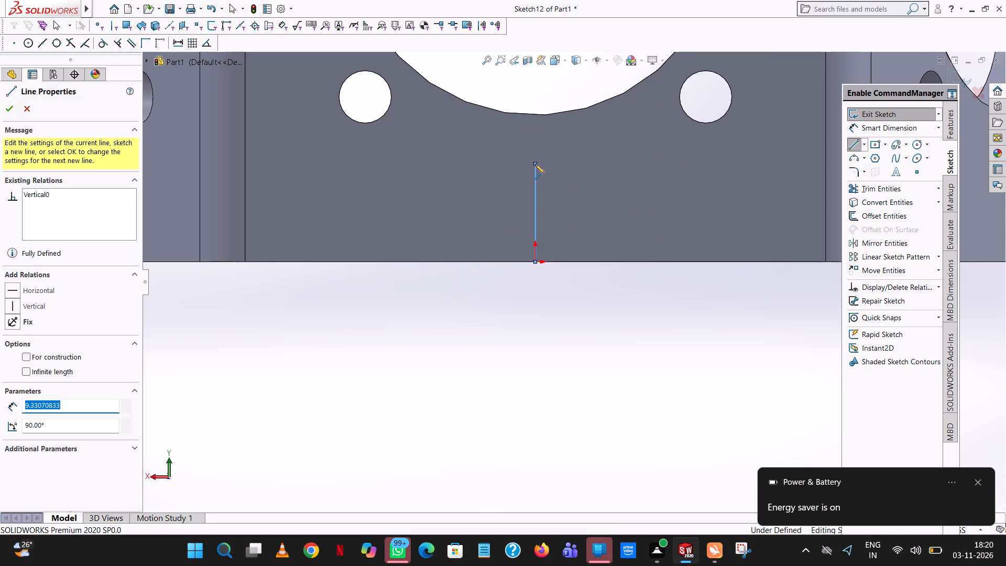
right_click(535, 164)
left_click(604, 173)
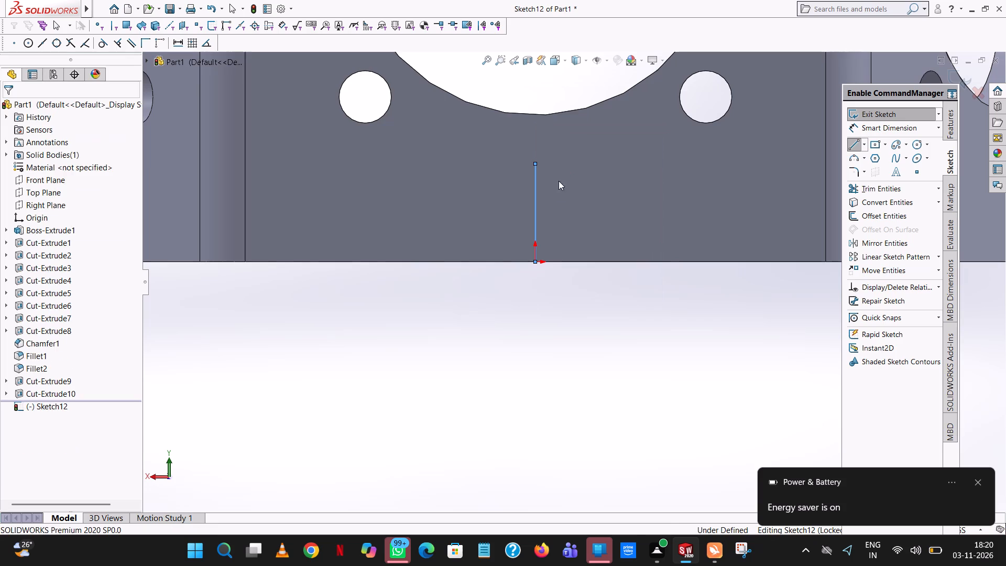
left_click(535, 190)
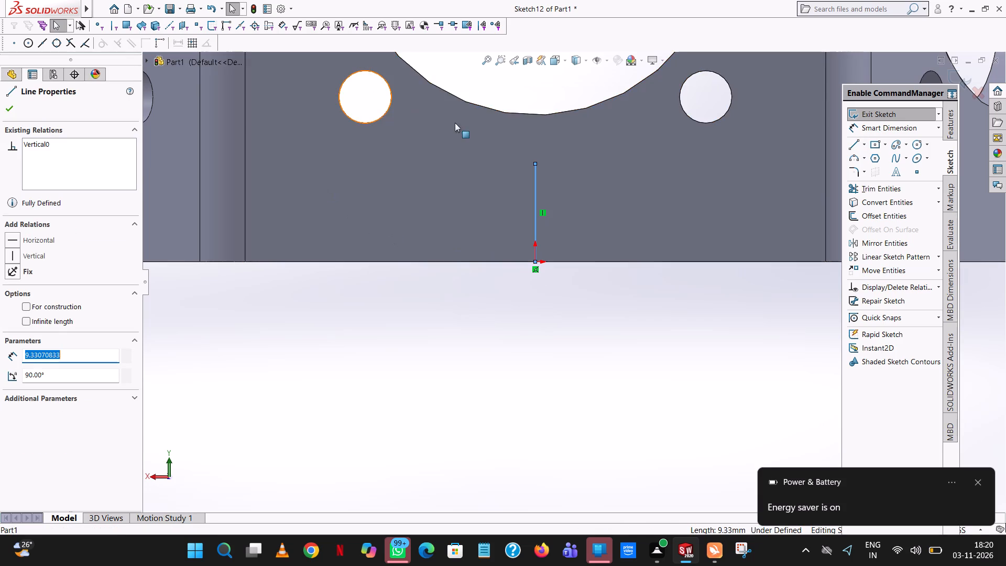
scroll(548, 102, "up", 3)
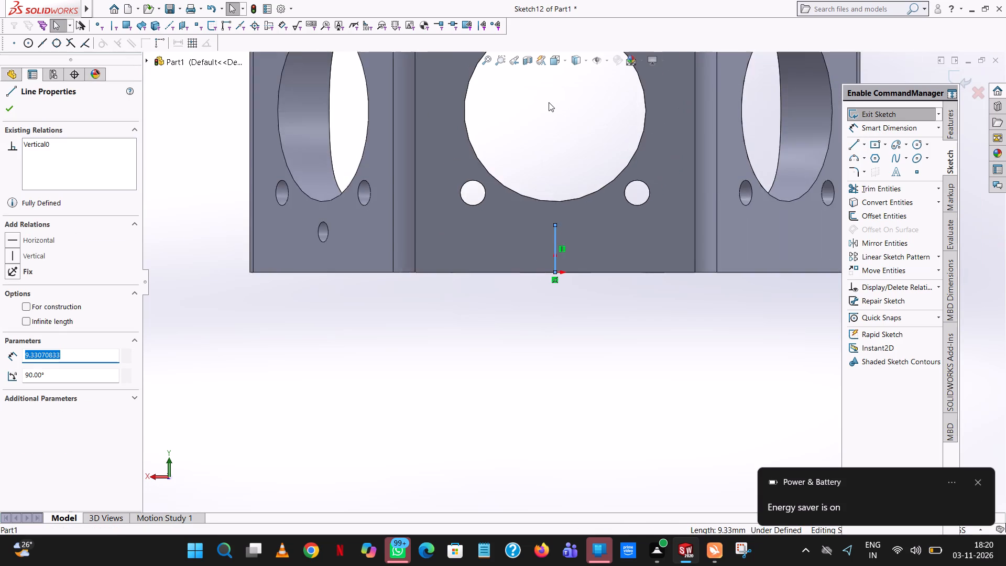
scroll(549, 102, "up", 2)
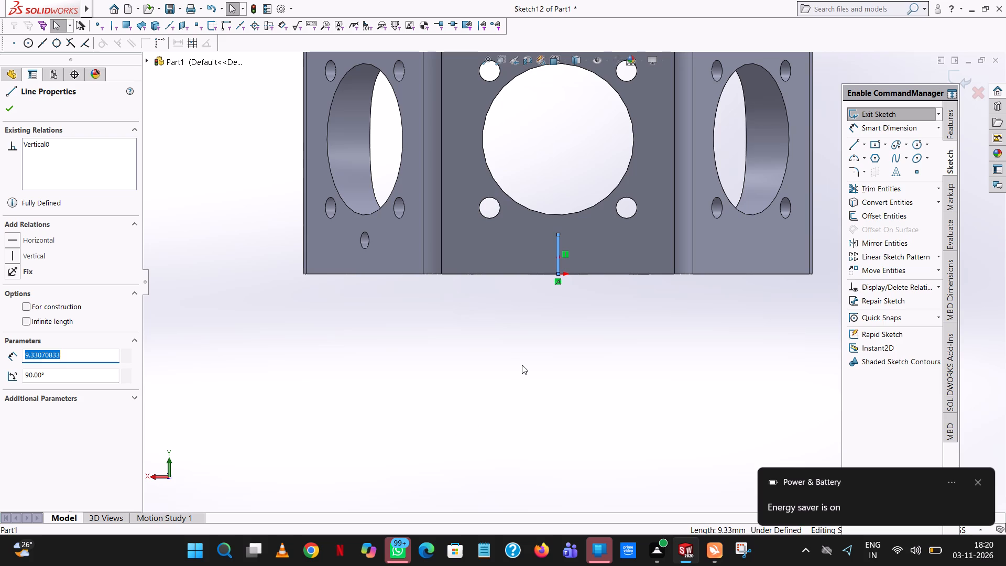
key("8")
key("Return")
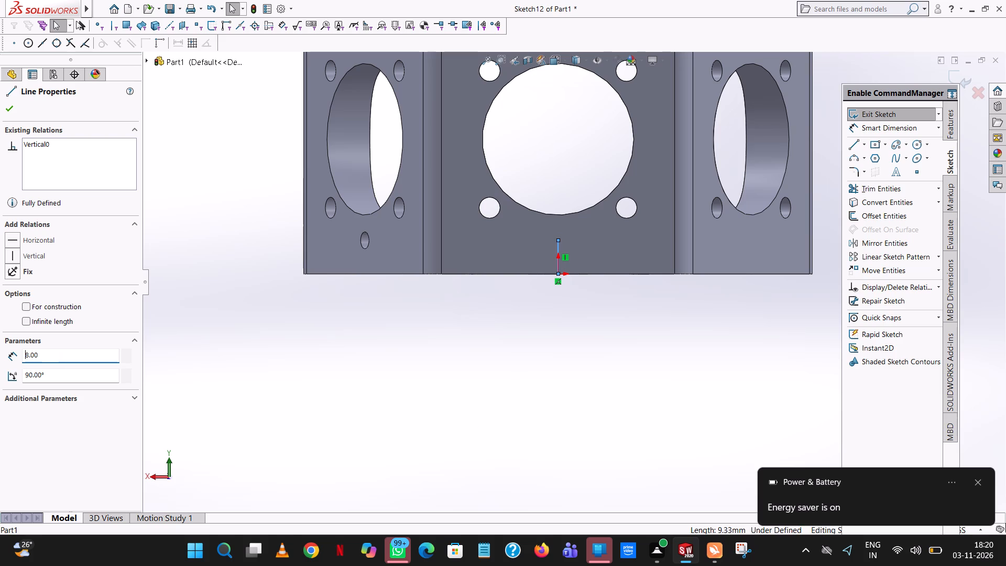
left_click(528, 371)
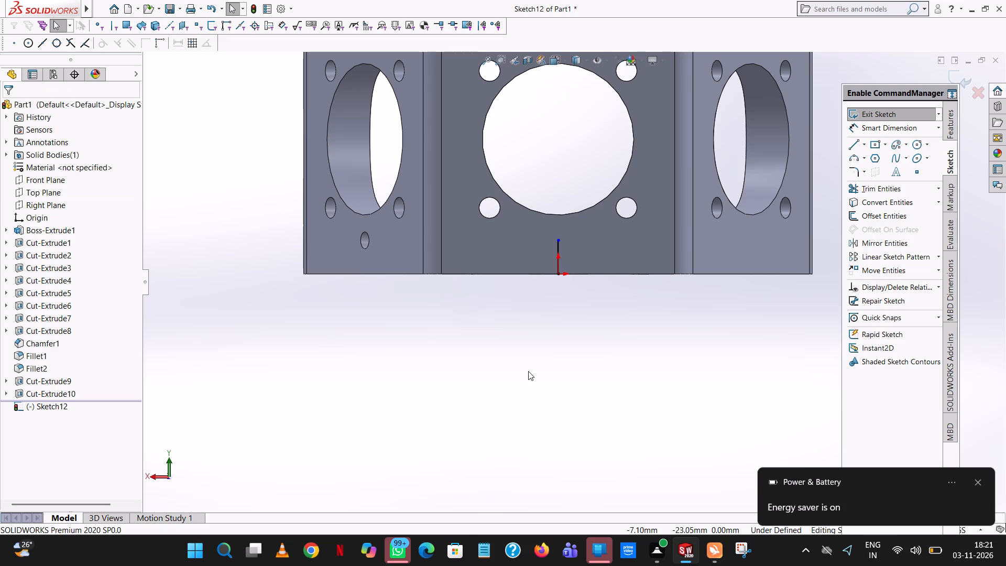
left_click(527, 368)
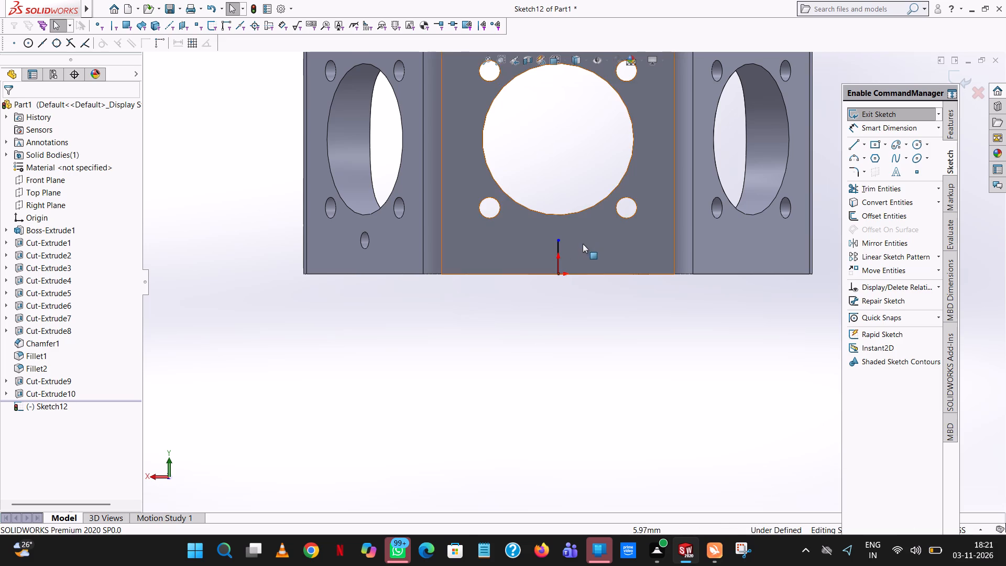
Sketch a circle of 2 mm radius centred on the upper end of the 8 mm line.
scroll(581, 246, "down", 6)
left_click(912, 148)
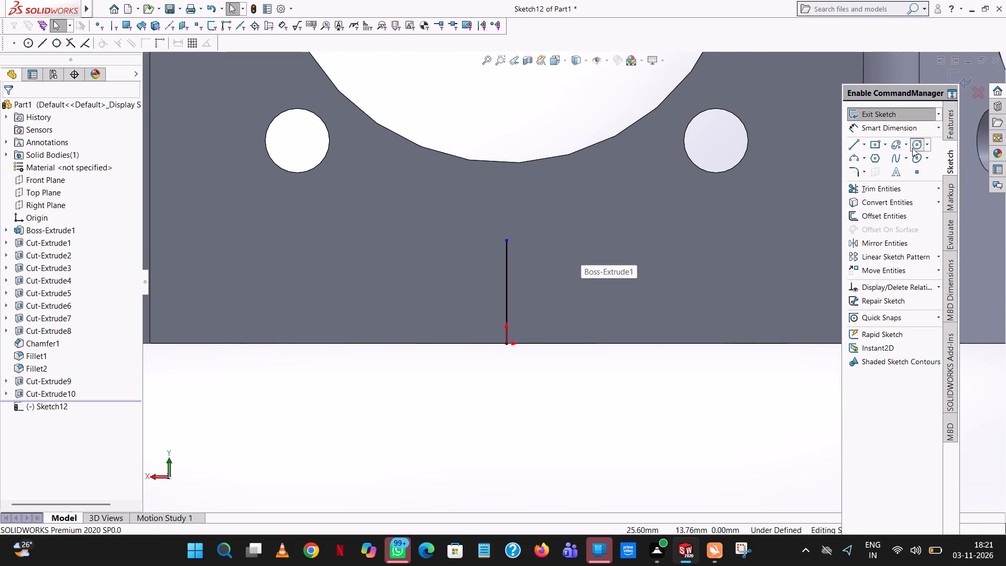
left_click(506, 241)
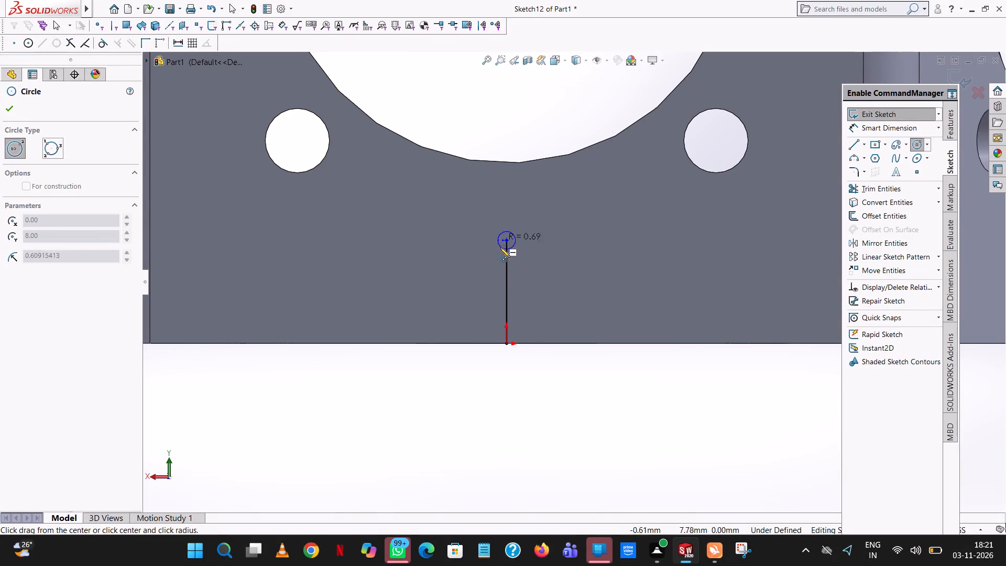
left_click(506, 266)
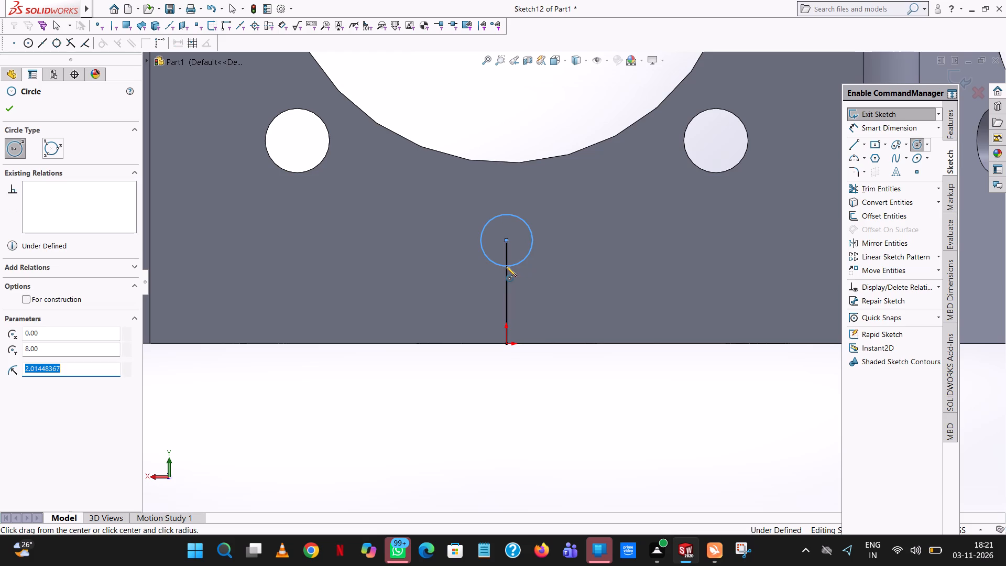
key("2")
key("Return")
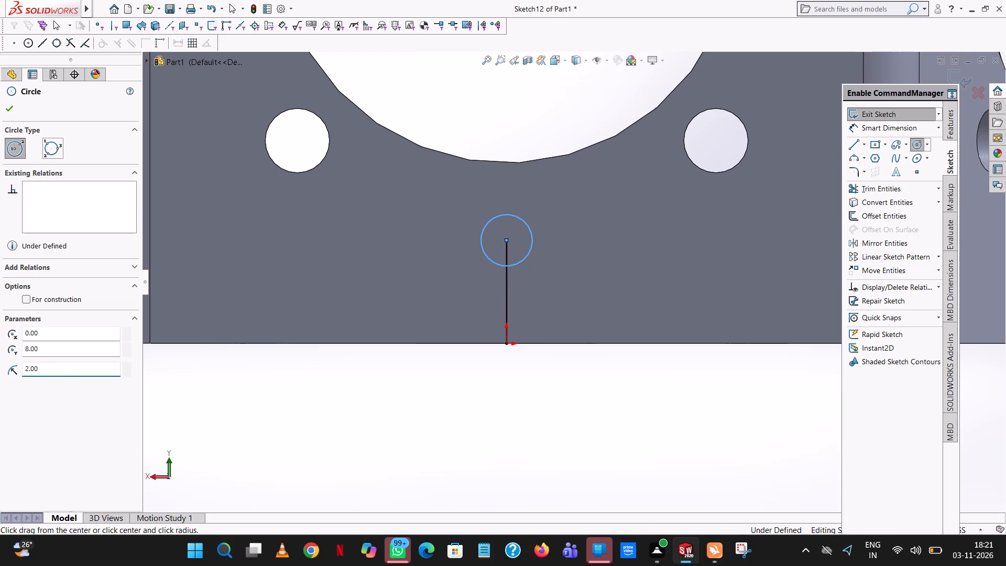
left_click(7, 111)
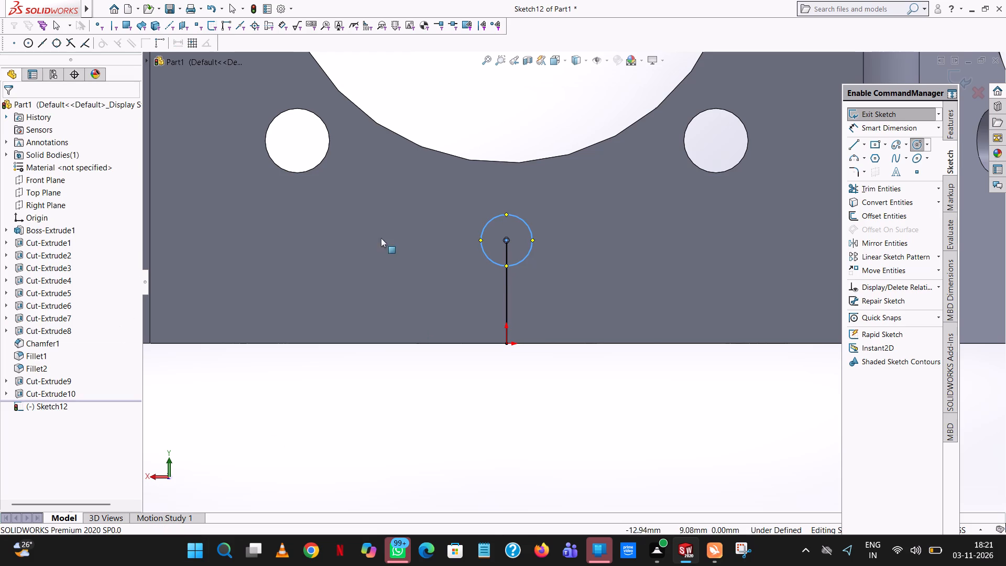
left_click(628, 467)
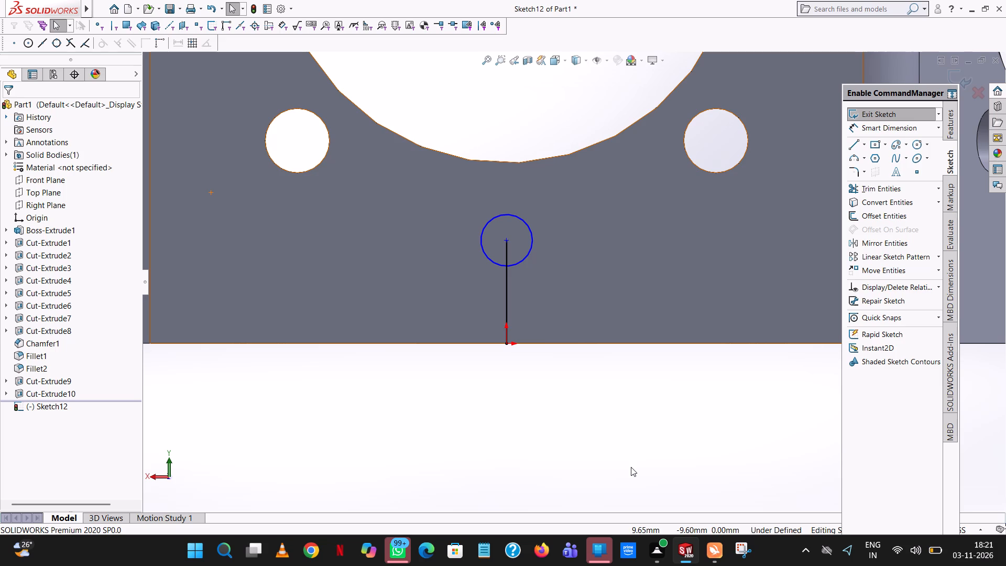
Trim away the vertical helper line, both inside and outside the small circle.
left_click(903, 184)
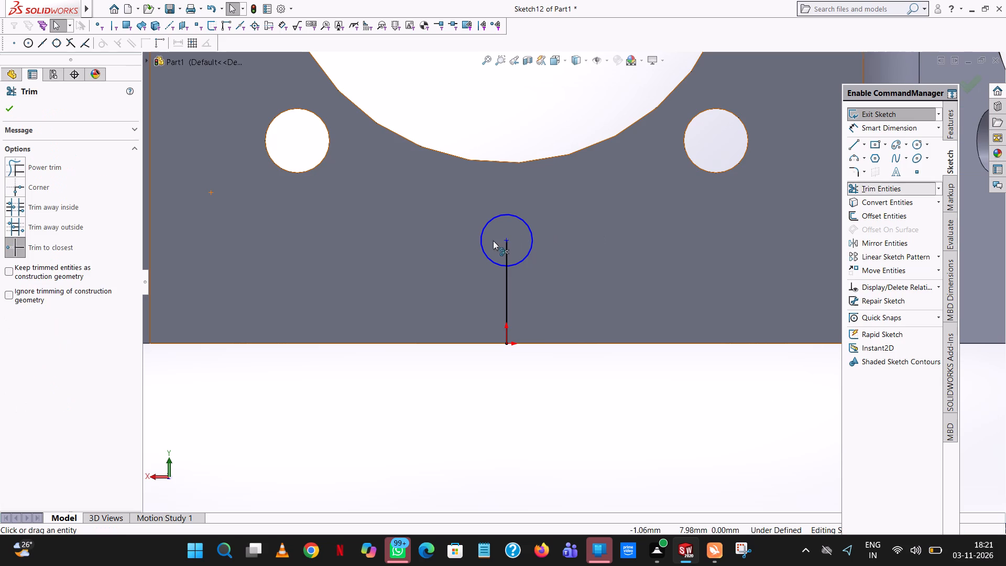
left_click(505, 247)
double_click(503, 297)
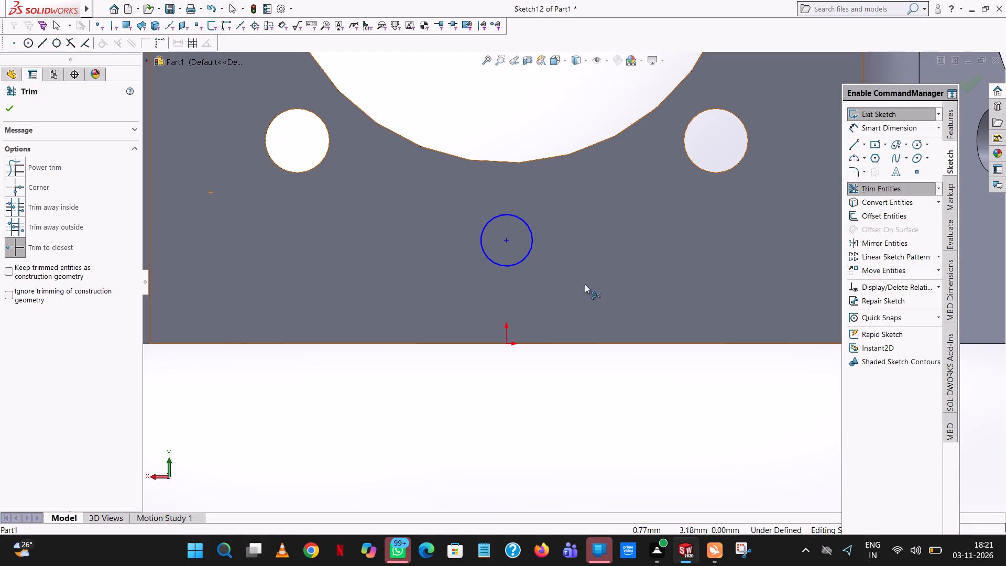
Dimension the circle with a 4 mm diameter and its centre 8 mm above the origin.
left_click(879, 123)
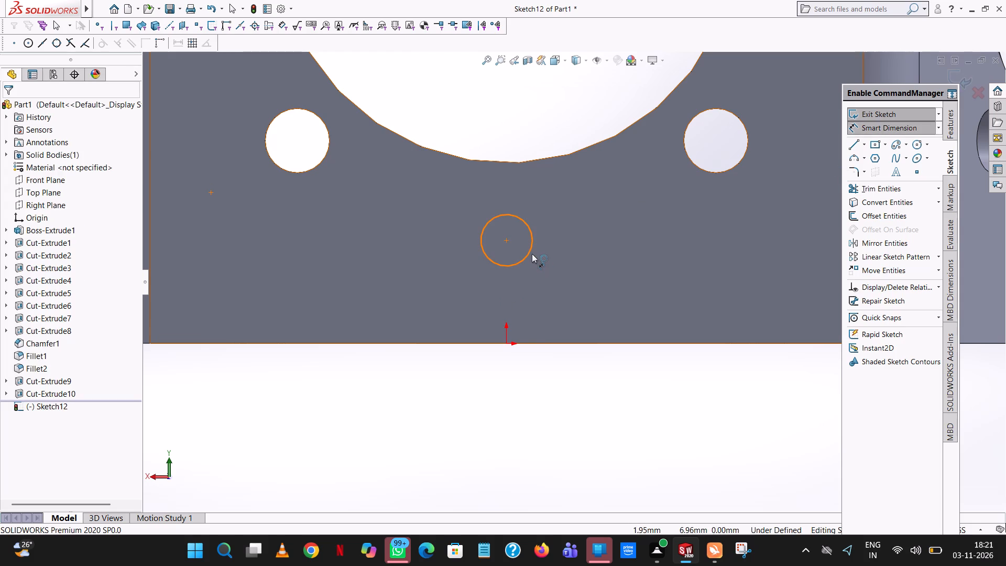
left_click(532, 254)
left_click(679, 377)
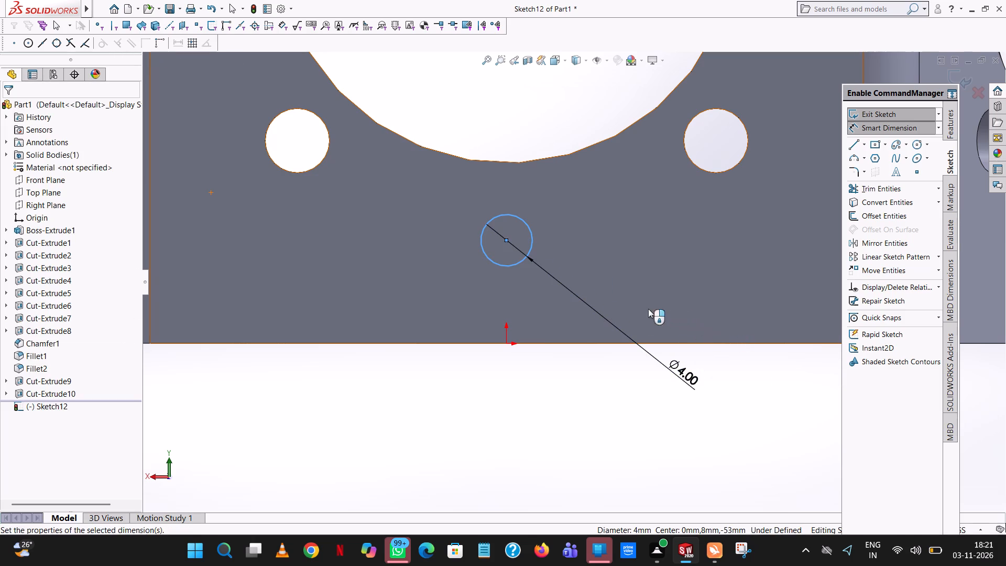
left_click(629, 353)
left_click(633, 359)
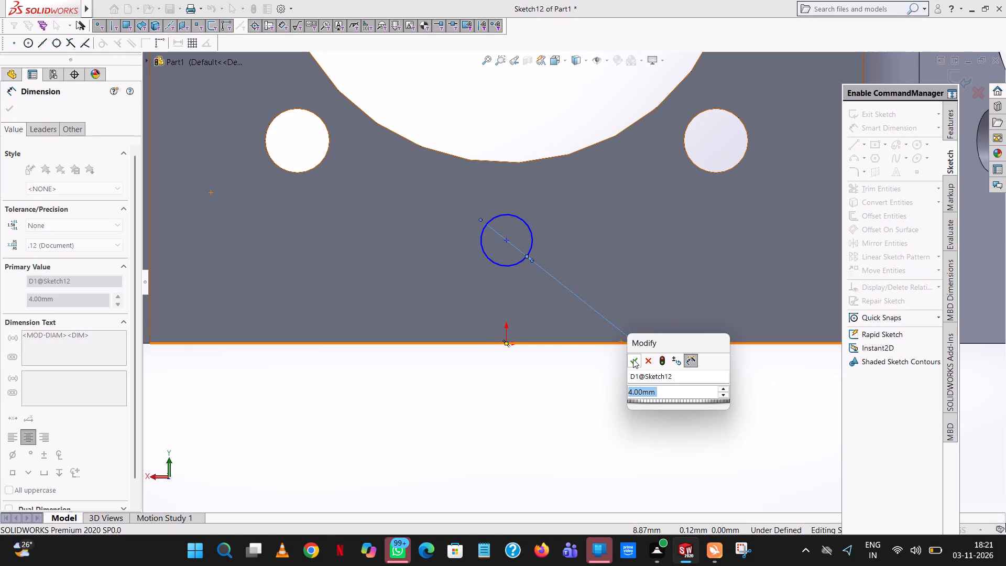
left_click(458, 402)
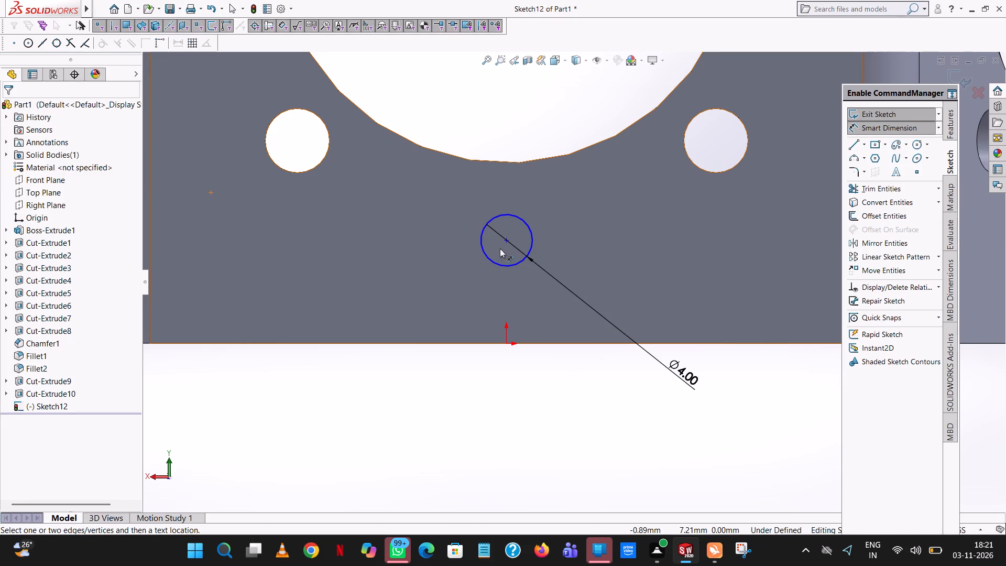
left_click(506, 242)
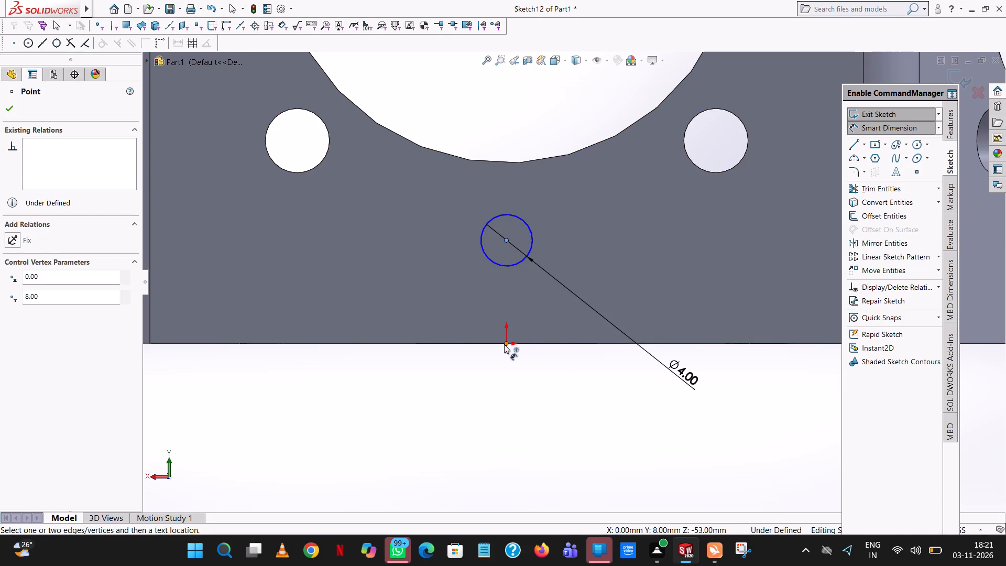
left_click(505, 342)
left_click(269, 335)
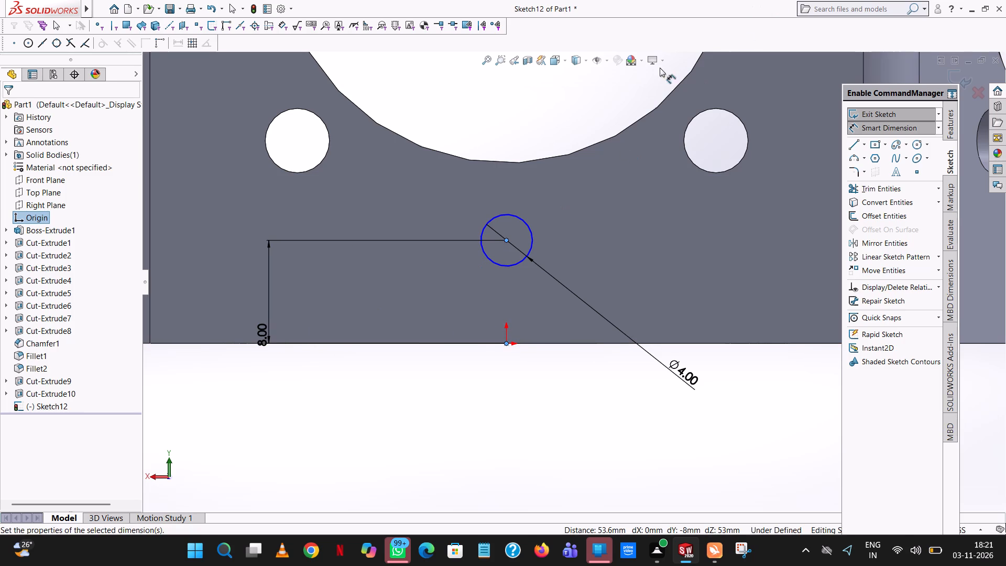
left_click(217, 317)
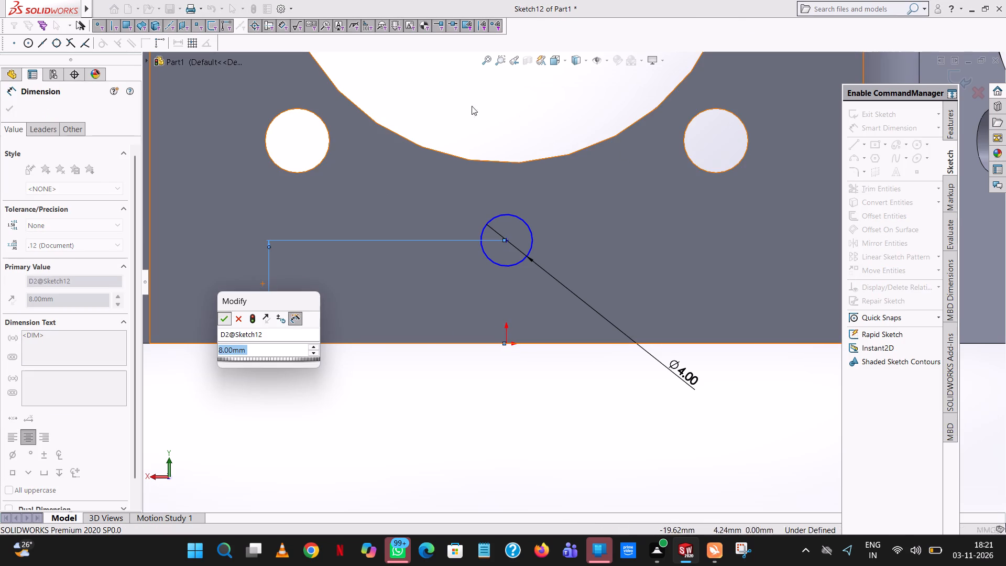
left_click(491, 84)
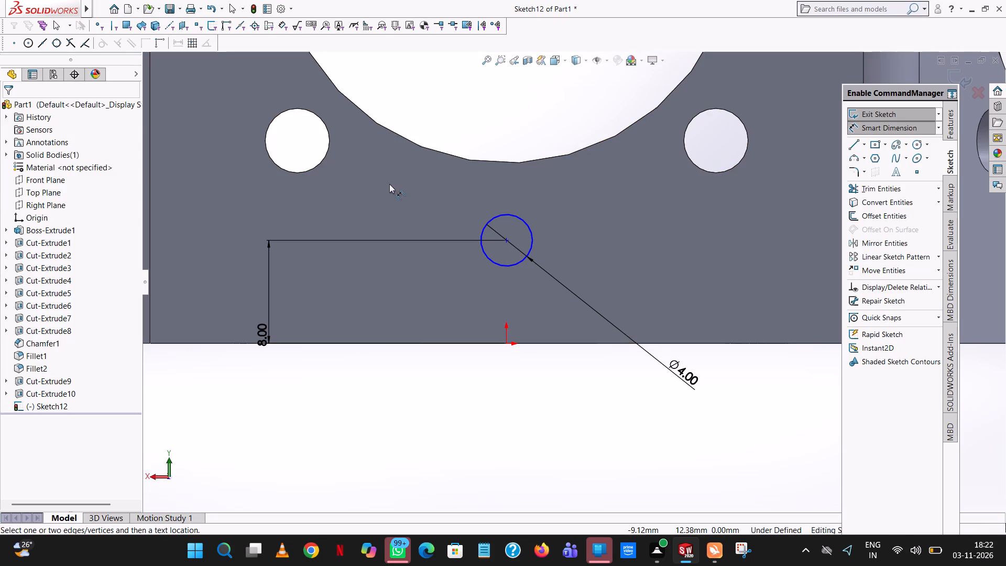
Add a vertical relation between the circle's centre and the sketch origin.
key("Escape")
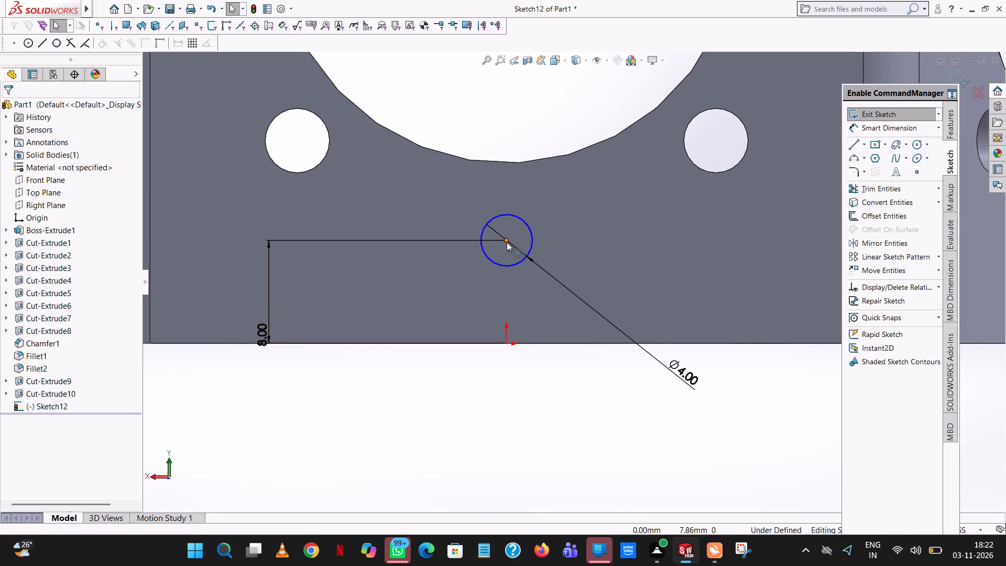
left_click(507, 242, "ctrl")
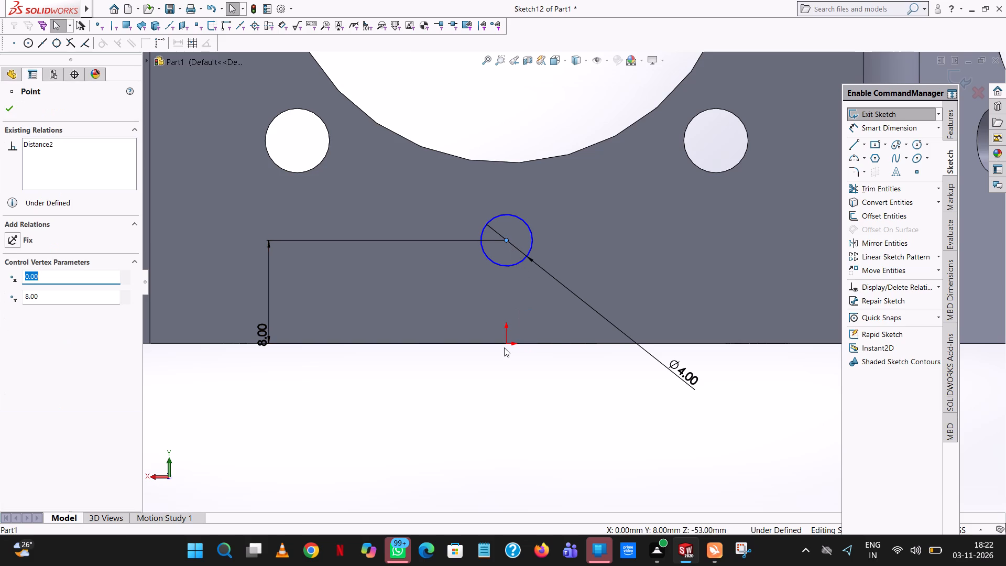
left_click(504, 343, "ctrl")
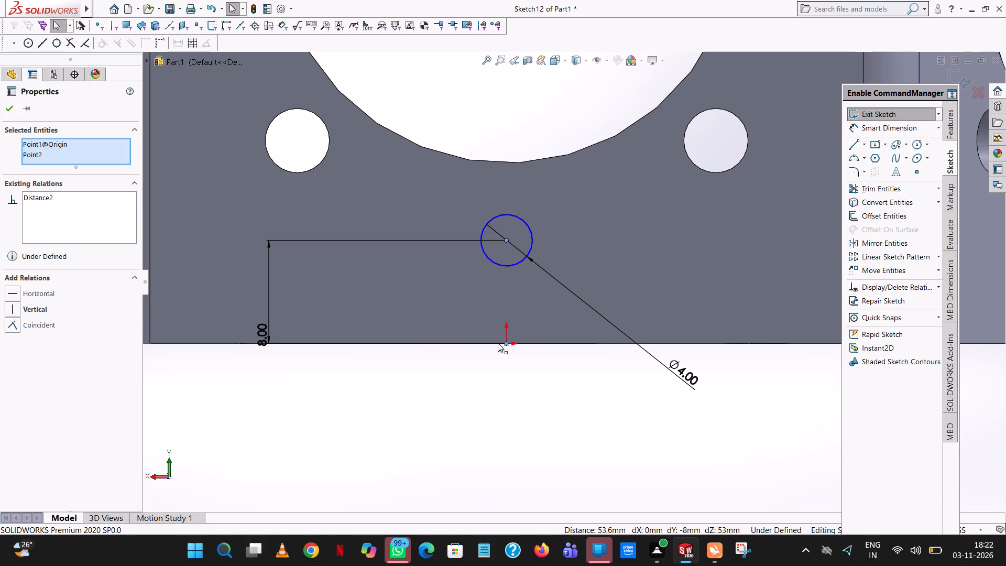
left_click(35, 307)
left_click(500, 129)
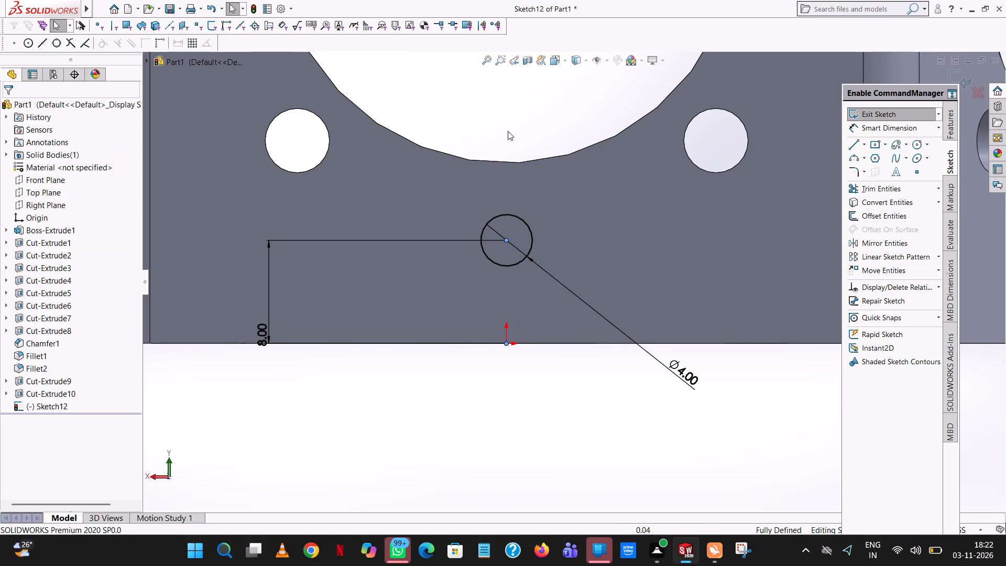
Cut the 4 mm circle into the side face with an Extruded Cut.
scroll(510, 128, "up", 6)
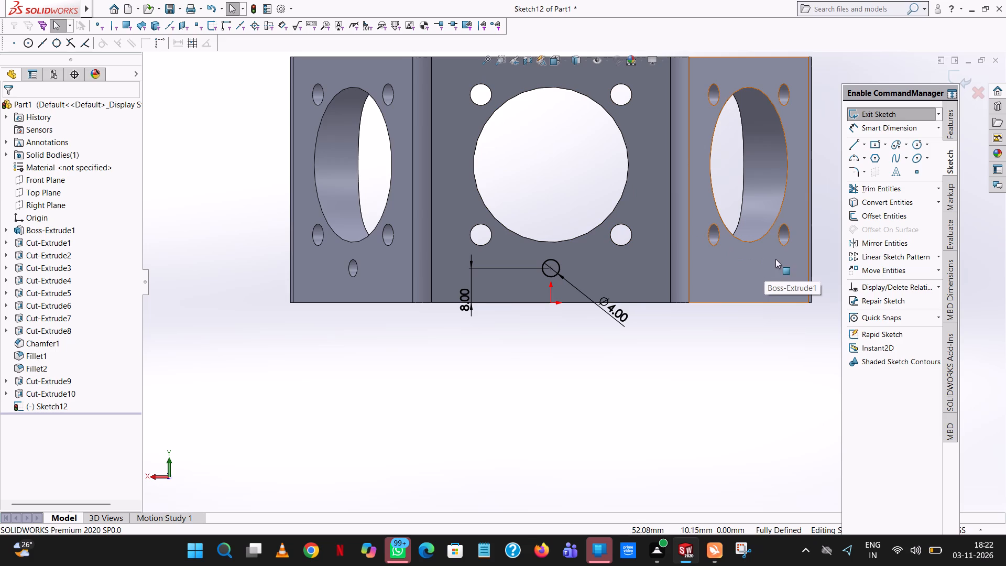
left_click(949, 129)
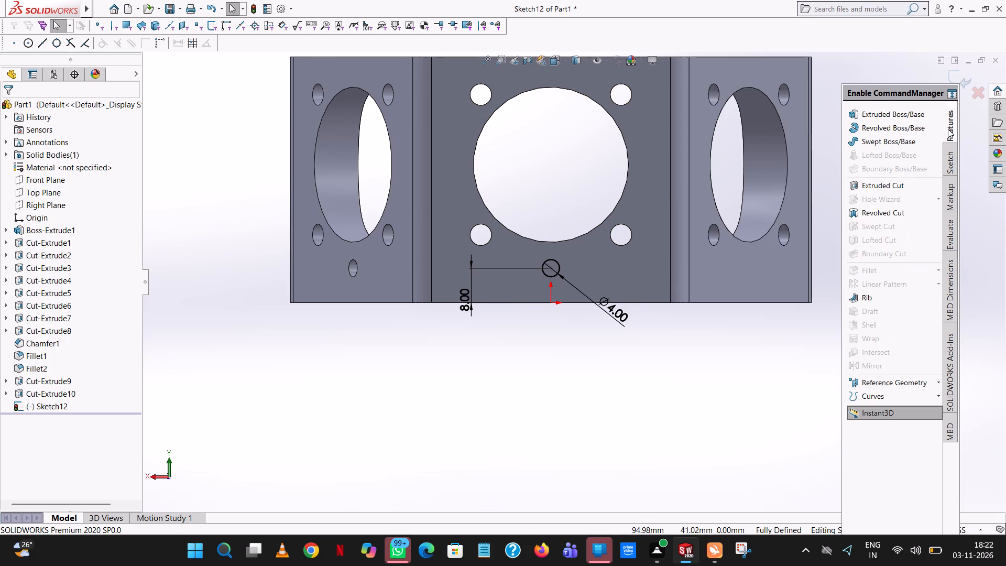
left_click(904, 186)
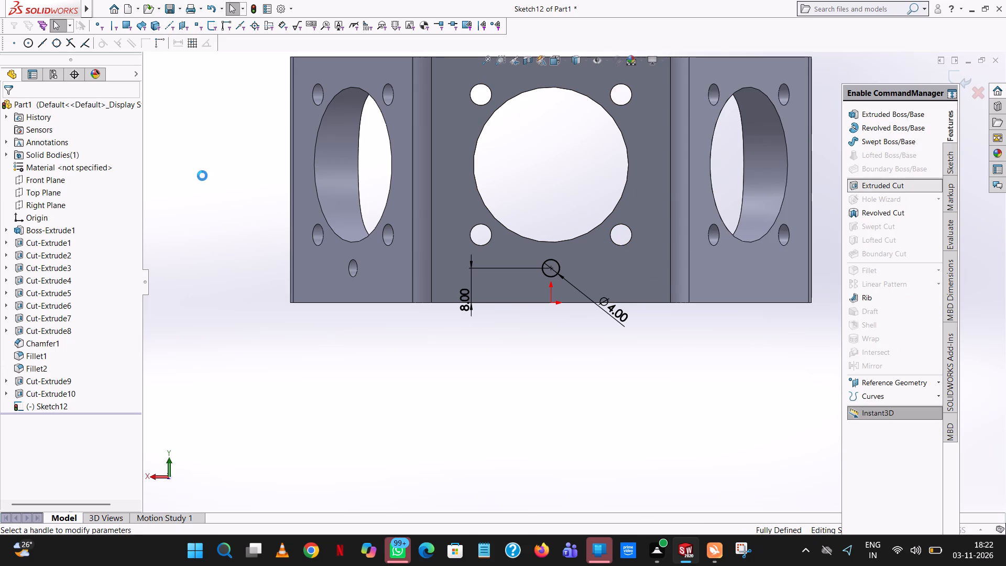
left_click(12, 112)
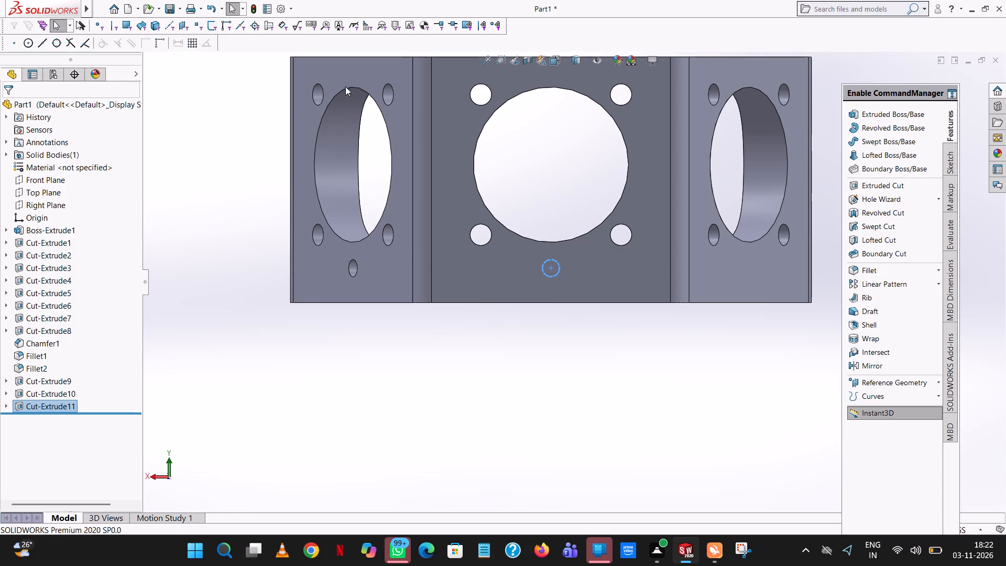
left_click(540, 183)
Examine the prism from all around to check which side faces still lack the small lower hole.
middle_click_drag(561, 220, 595, 217)
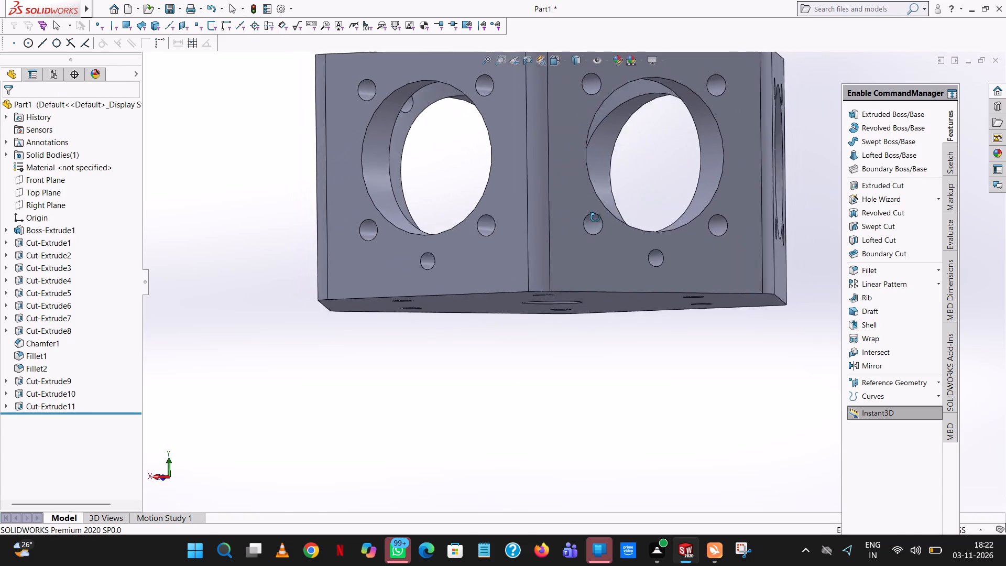
middle_click_drag(595, 217, 560, 221)
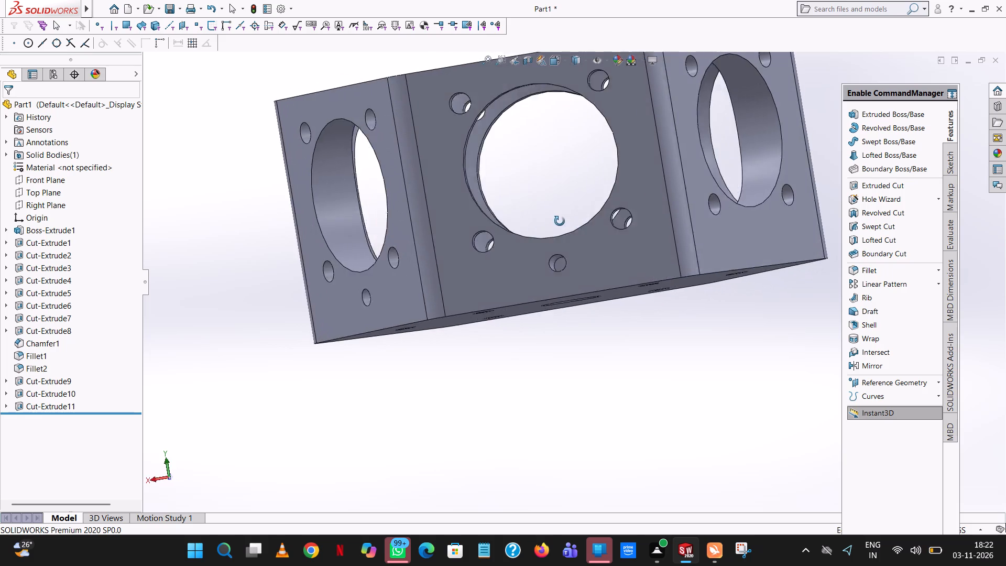
middle_click_drag(560, 221, 573, 223)
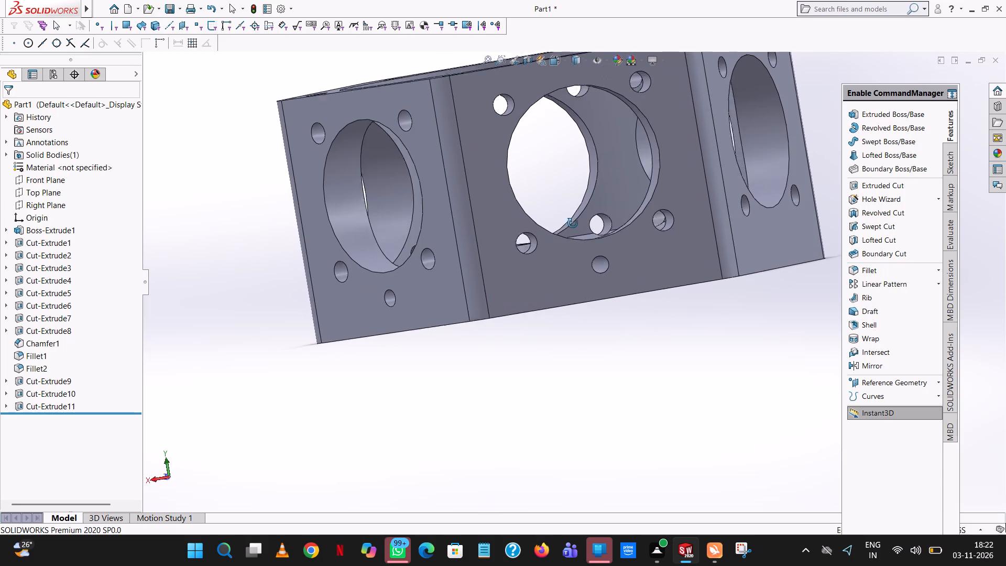
middle_click_drag(573, 223, 575, 223)
scroll(575, 223, "up", 1)
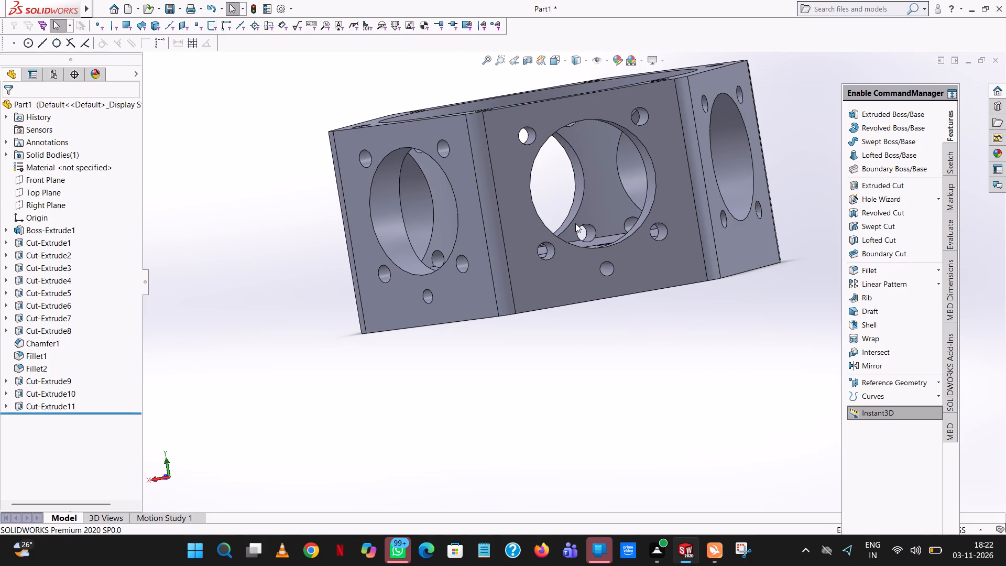
middle_click_drag(607, 219, 527, 223)
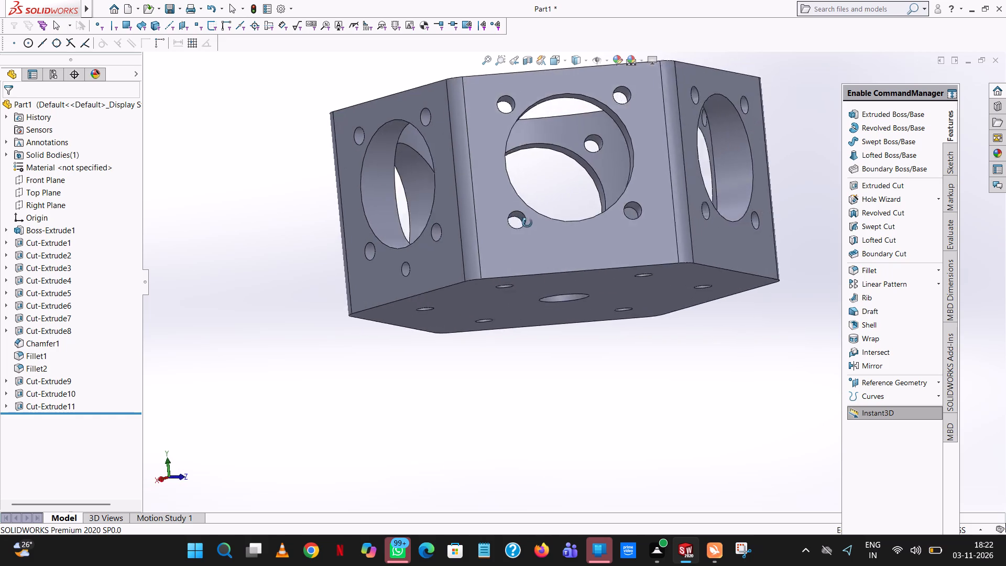
middle_click_drag(527, 223, 621, 266)
scroll(545, 252, "up", 1)
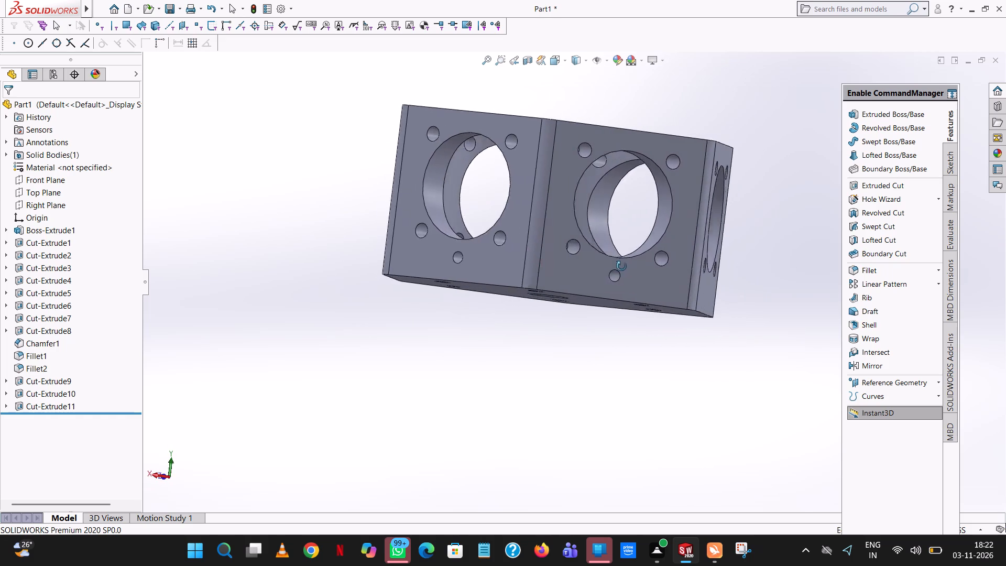
middle_click_drag(621, 266, 338, 206)
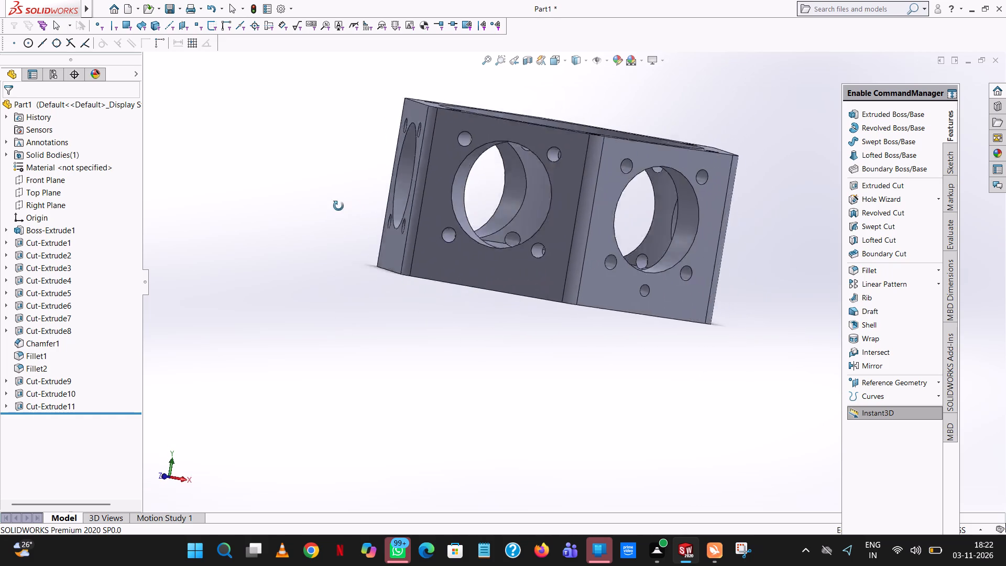
middle_click_drag(338, 206, 368, 215)
scroll(297, 205, "up", 1)
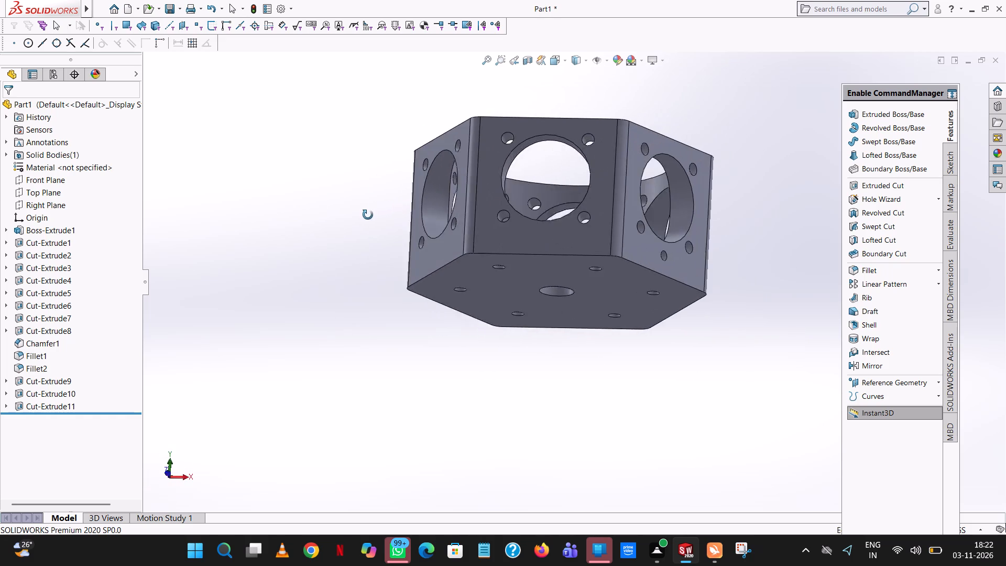
middle_click_drag(368, 215, 534, 241)
scroll(543, 241, "up", 1)
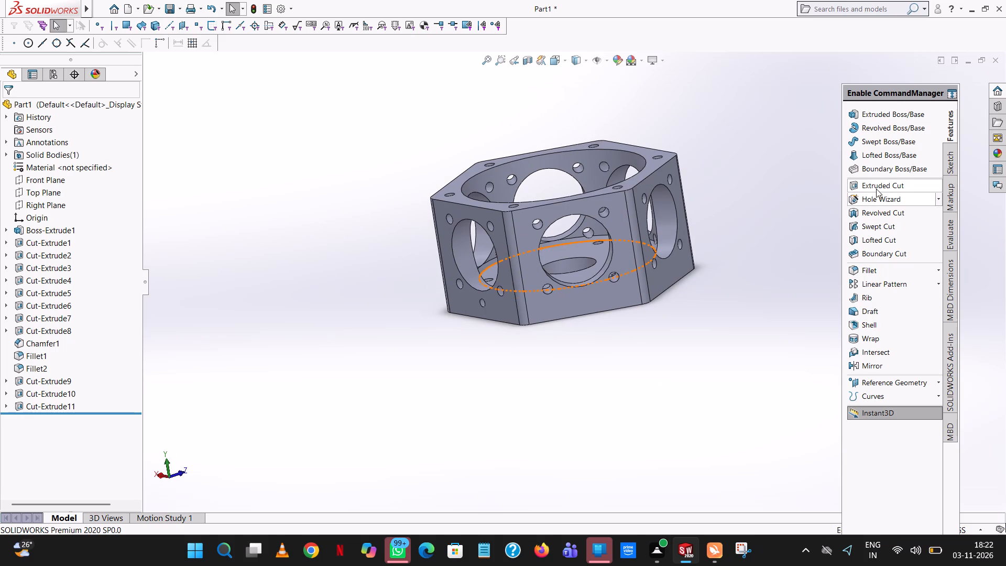
Start an Extruded Cut sketch on an adjacent side face without a small lower hole and view it face-on.
left_click(876, 189)
left_click(602, 302)
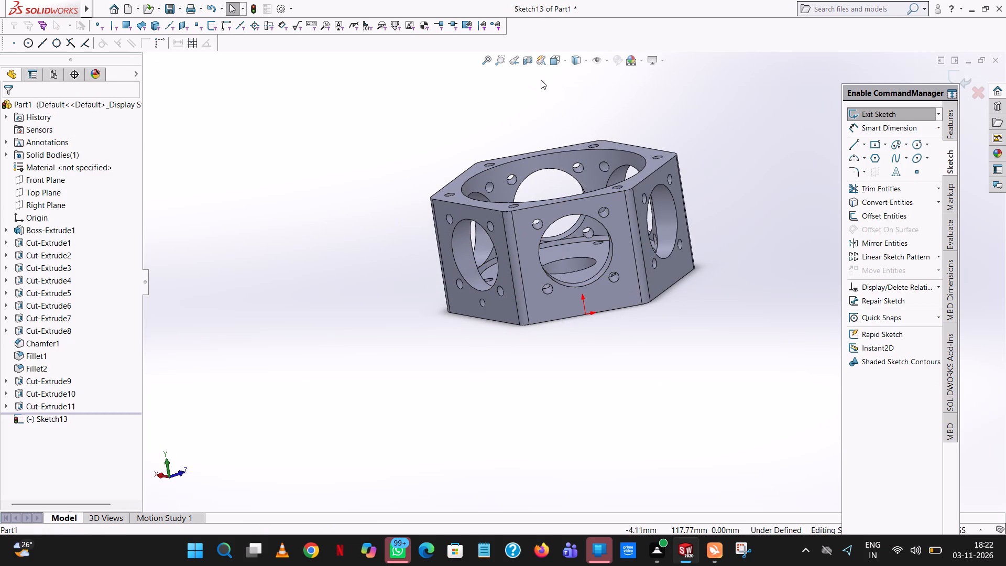
left_click(567, 59)
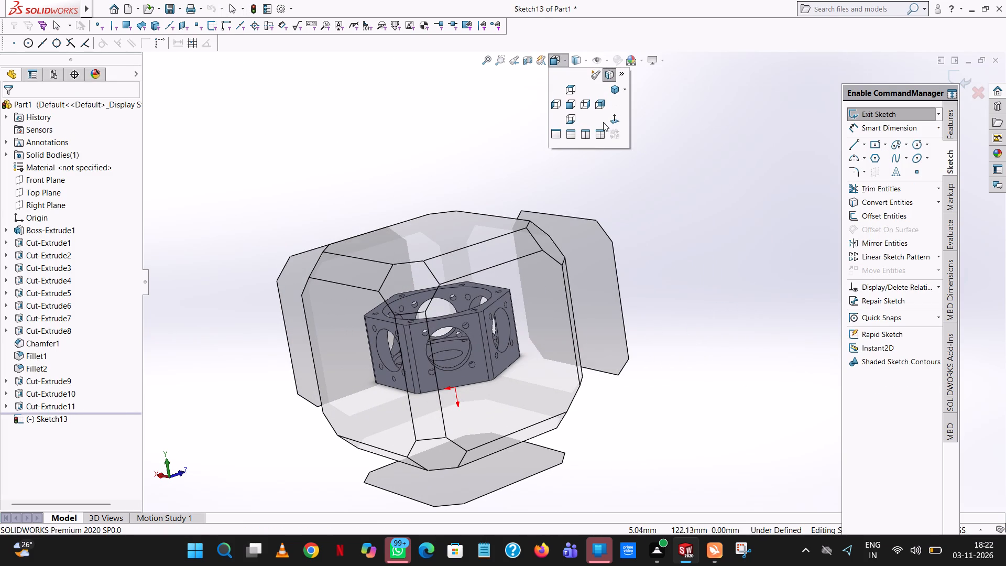
left_click(622, 122)
left_click(616, 121)
scroll(583, 266, "down", 5)
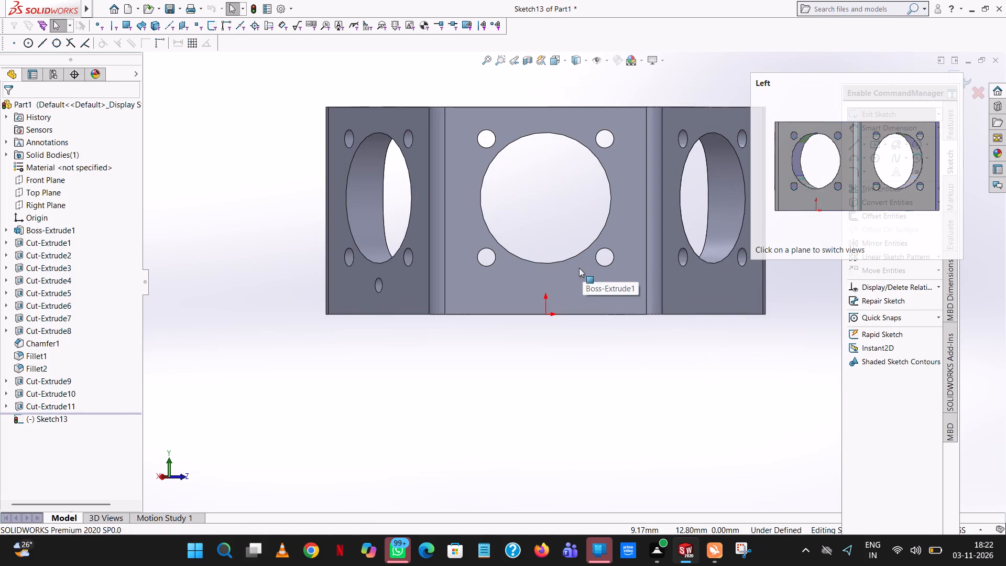
left_click(764, 368)
Sketch a vertical line upward from the origin on this face and set its length to 8 mm.
left_click(854, 144)
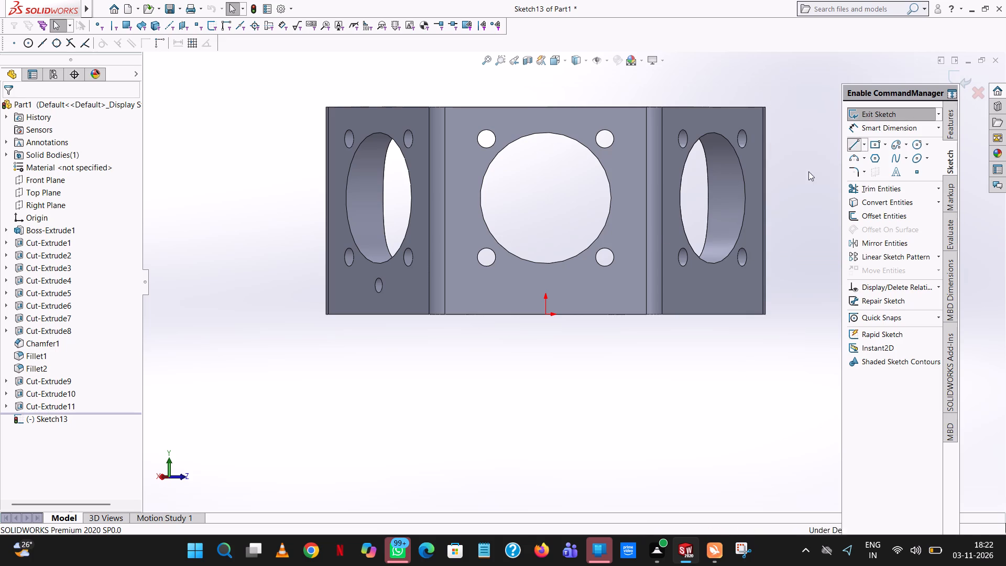
left_click(545, 314)
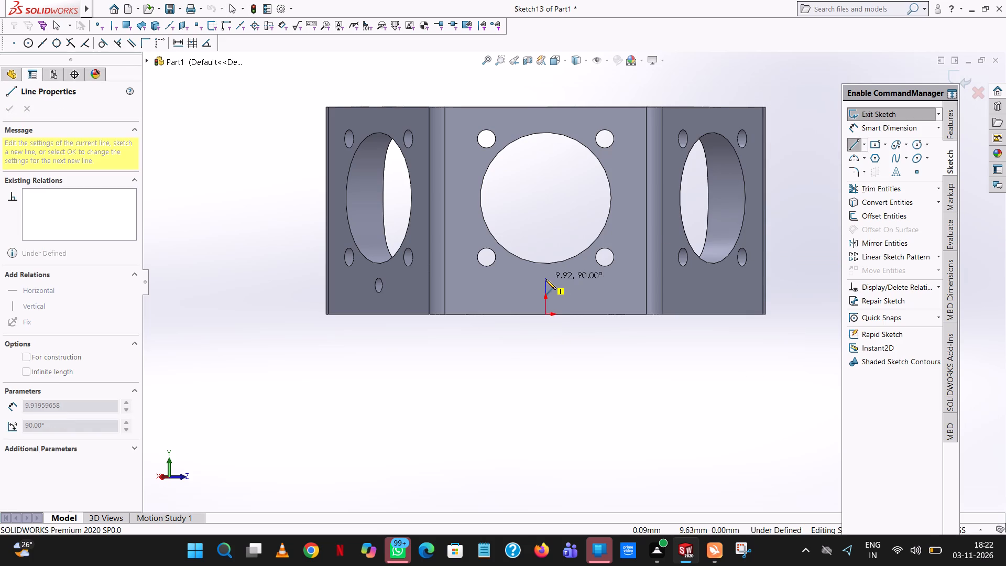
left_click(546, 279)
key("8")
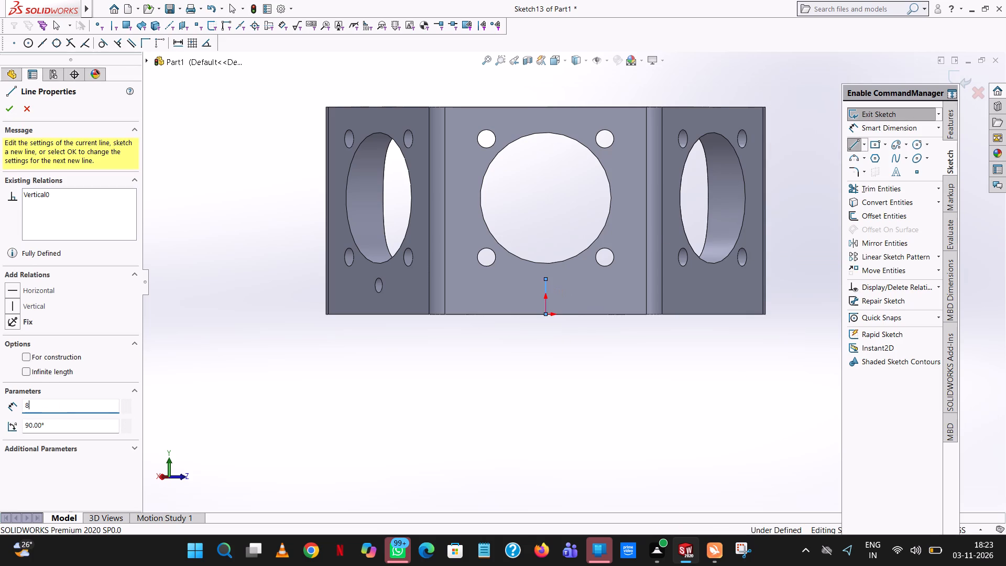
key("Return")
right_click(546, 279)
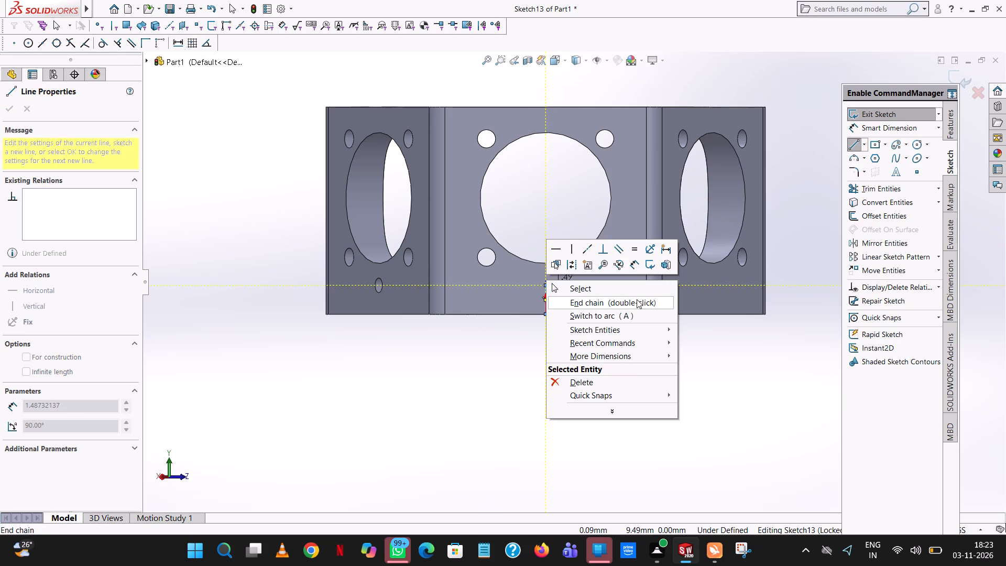
left_click(620, 292)
left_click(543, 297)
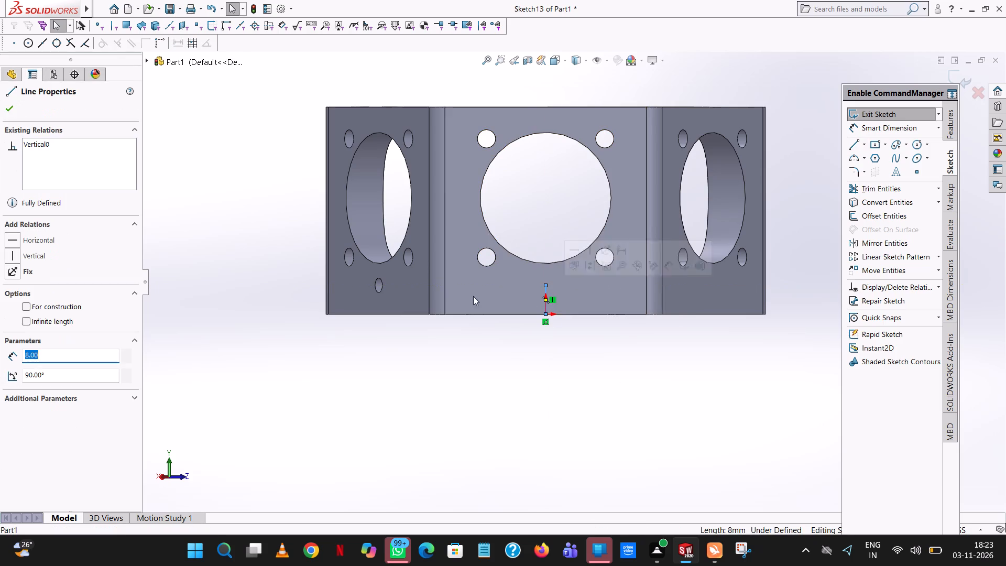
left_click(521, 213)
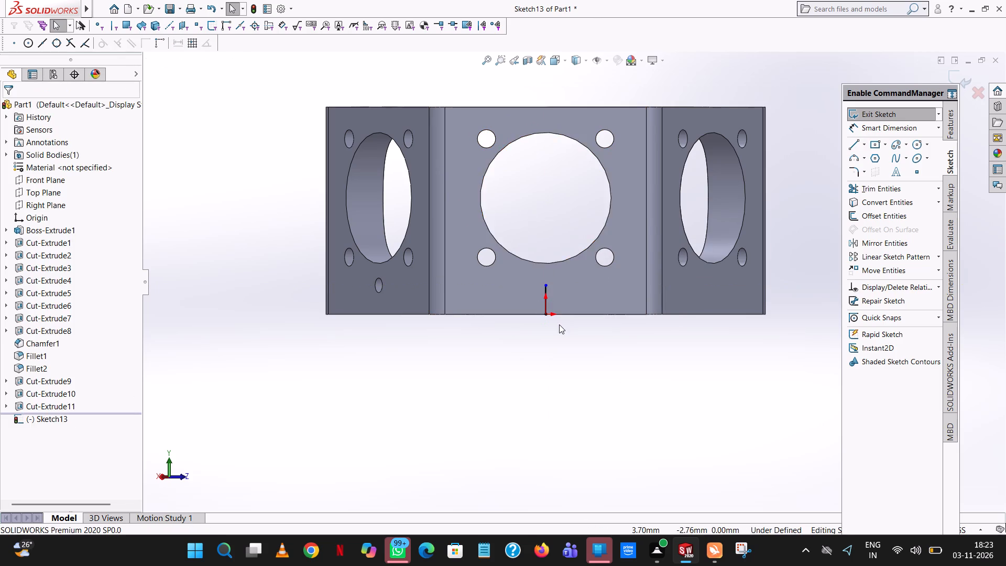
Sketch a circle of 2 mm radius centred on the upper end of the 8 mm line.
scroll(560, 324, "down", 3)
left_click(919, 145)
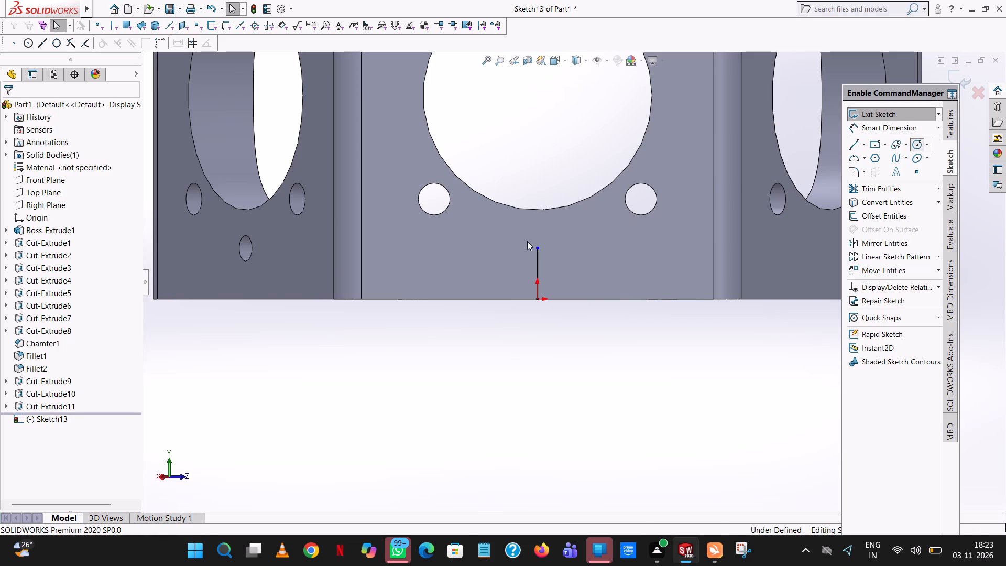
left_click(538, 248)
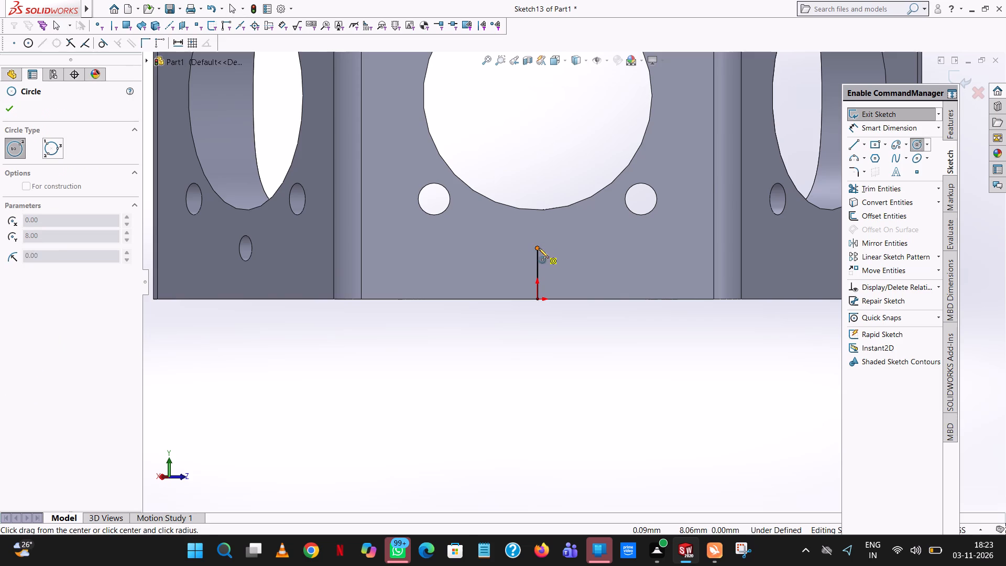
left_click(545, 232)
key("2")
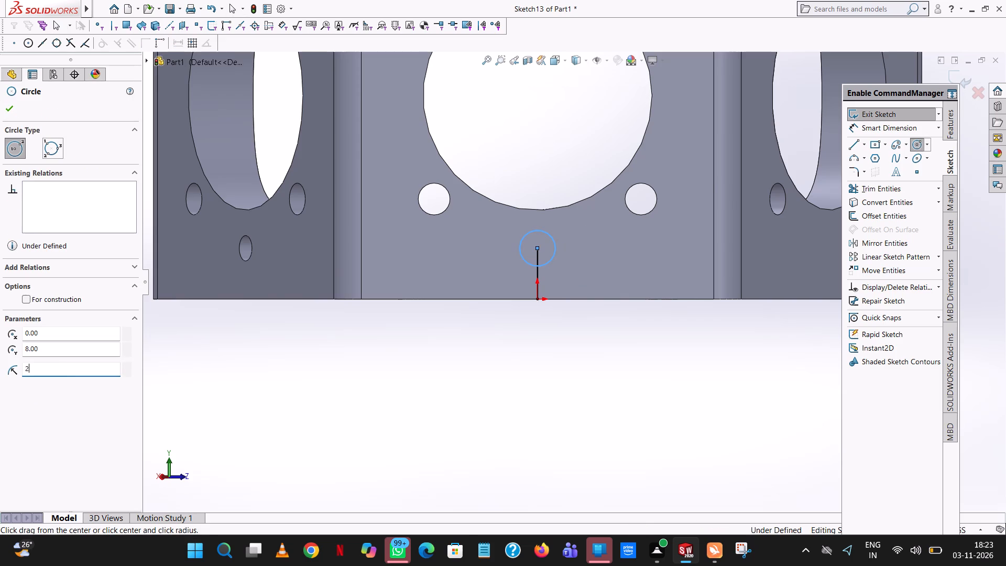
key("Return")
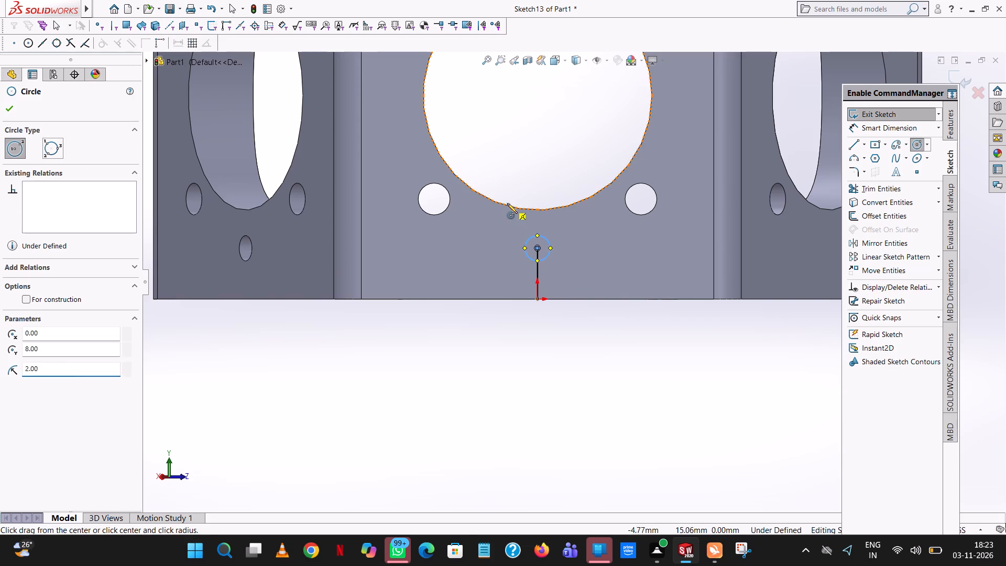
left_click(13, 102)
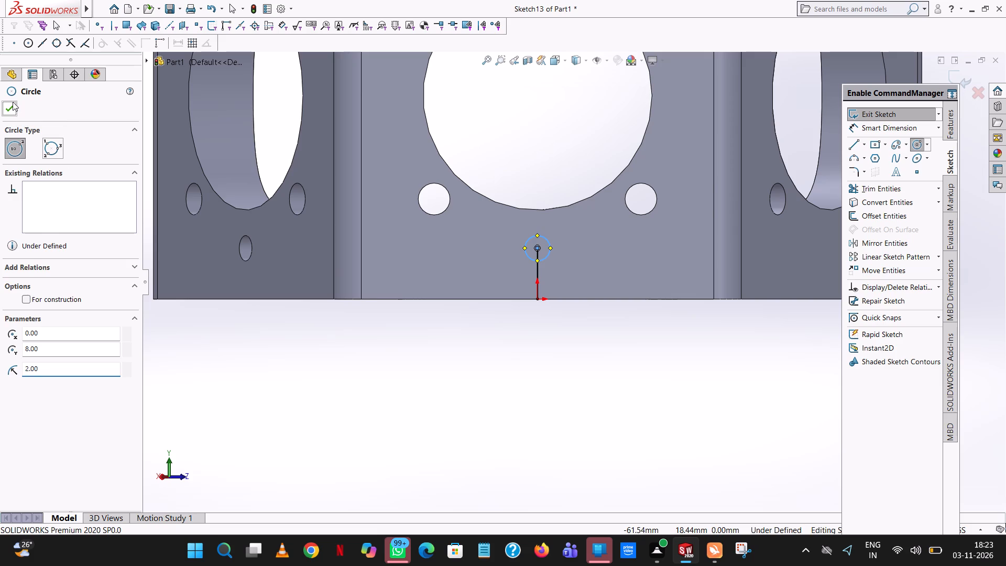
left_click(595, 397)
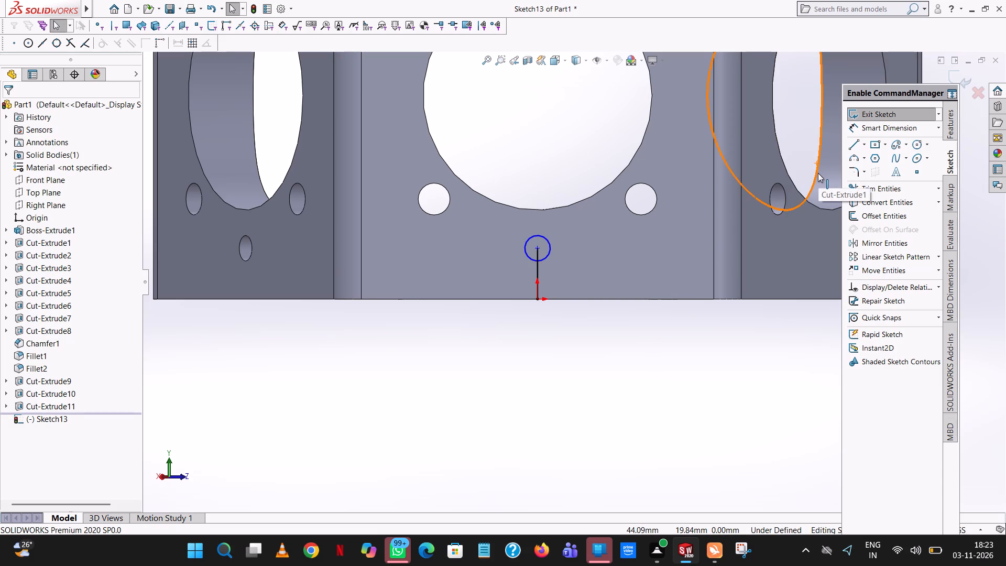
Trim away the vertical helper line, both outside and inside the small circle.
left_click(893, 187)
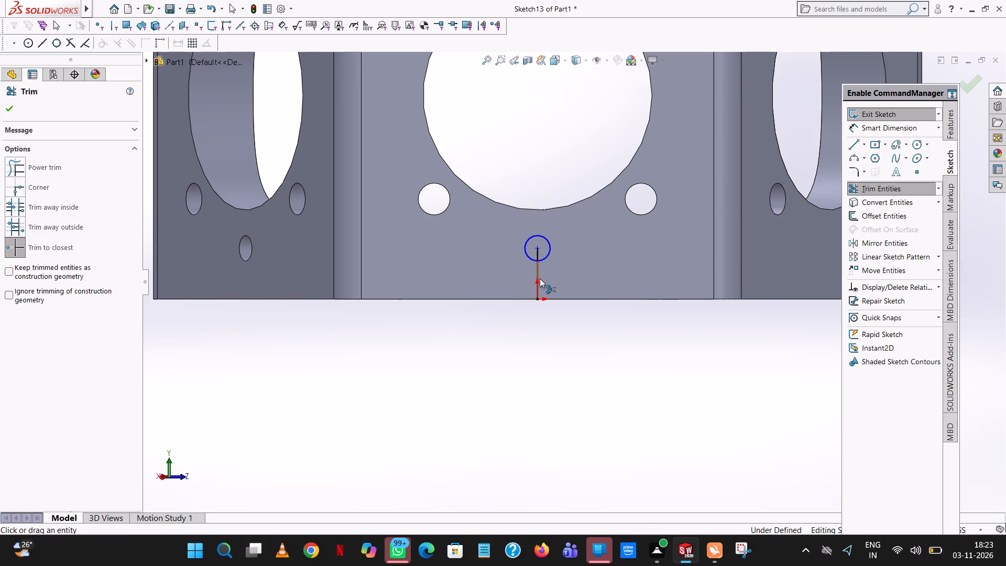
left_click(540, 278)
left_click(538, 257)
left_click(7, 112)
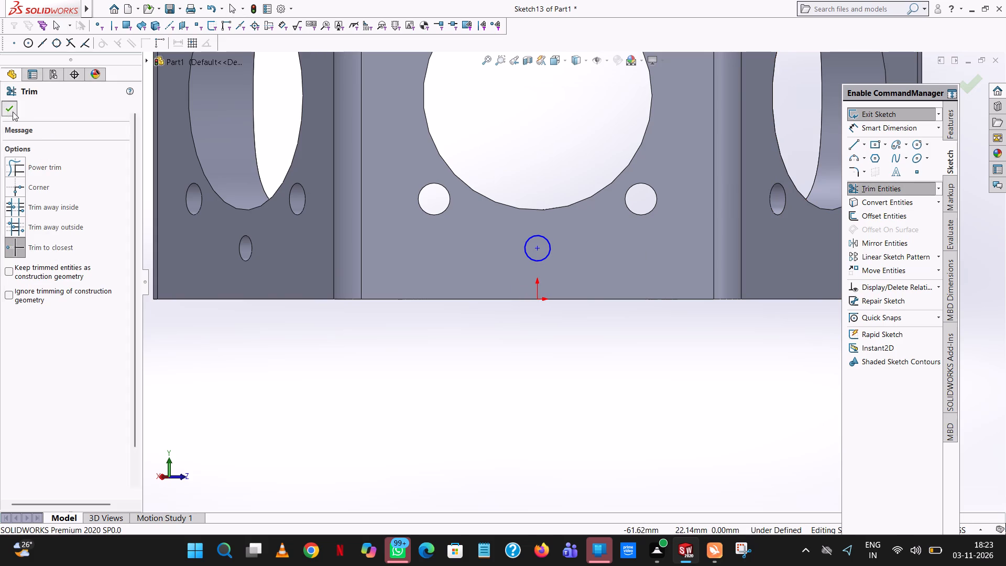
left_click(600, 330)
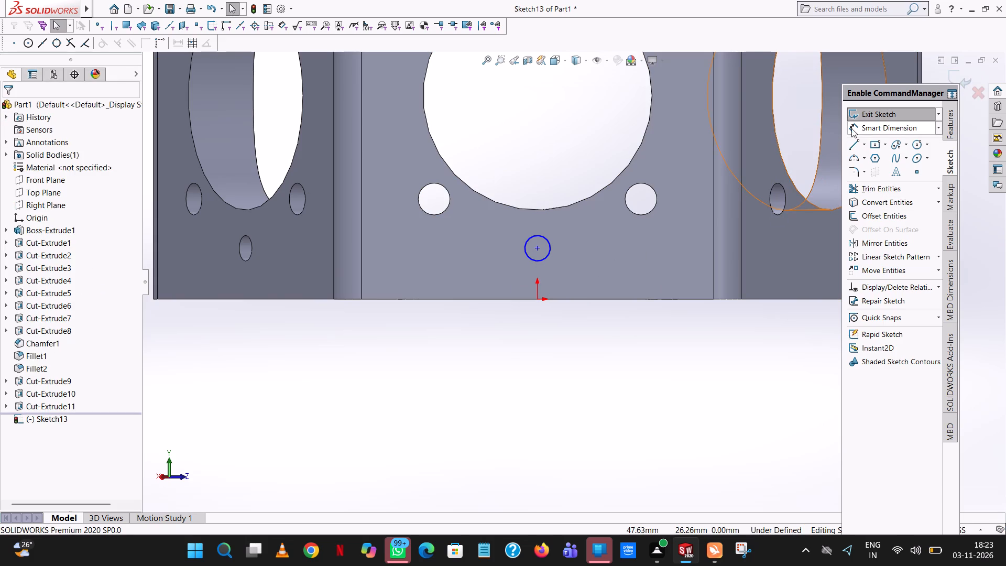
Dimension the small circle's diameter at 4 mm.
left_click(851, 128)
left_click(538, 236)
left_click(569, 153)
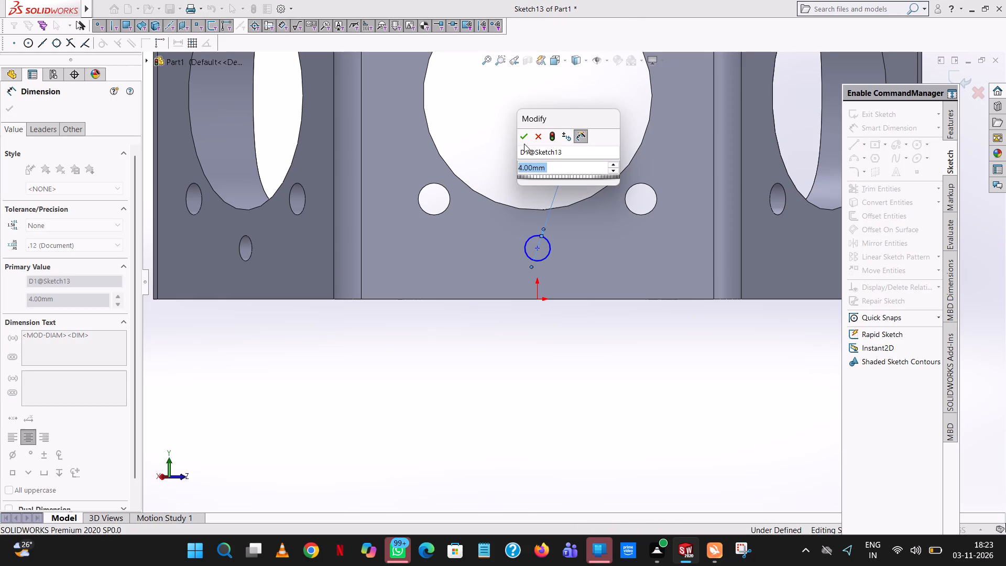
left_click(524, 144)
left_click(521, 138)
left_click(520, 137)
left_click(520, 137)
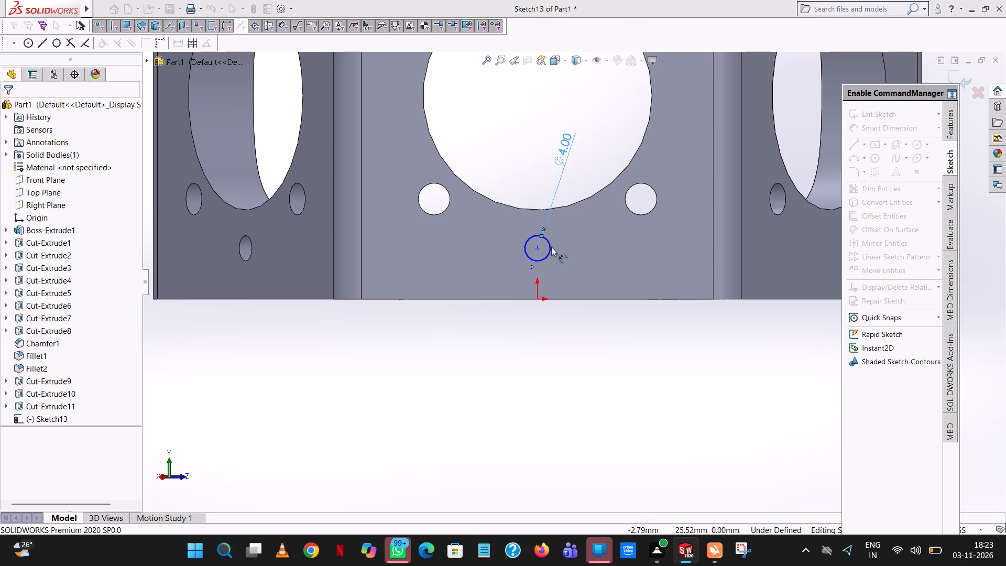
Dimension the circle's centre 8 mm above the sketch origin.
left_click(535, 249)
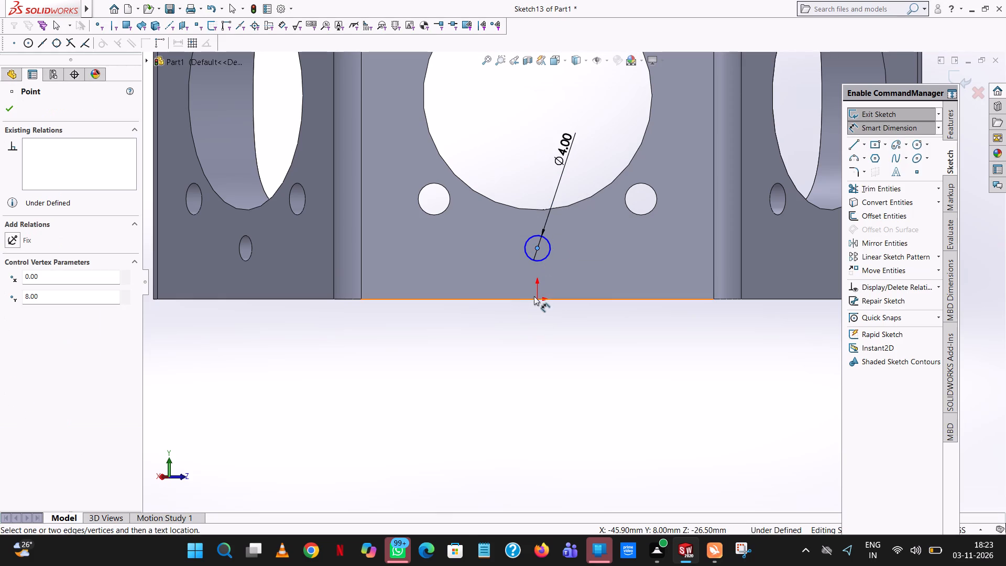
left_click(537, 299)
left_click(621, 311)
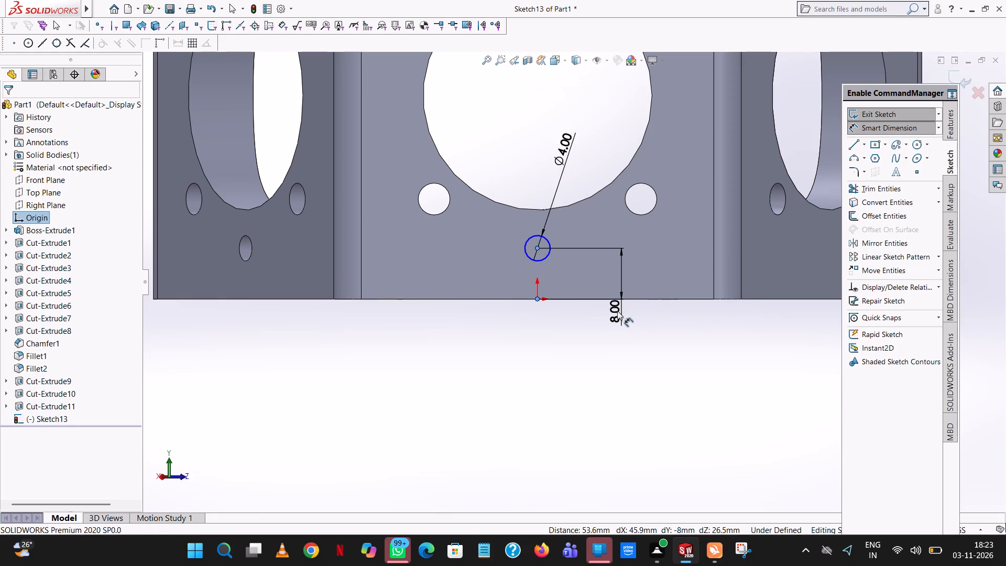
left_click(571, 296)
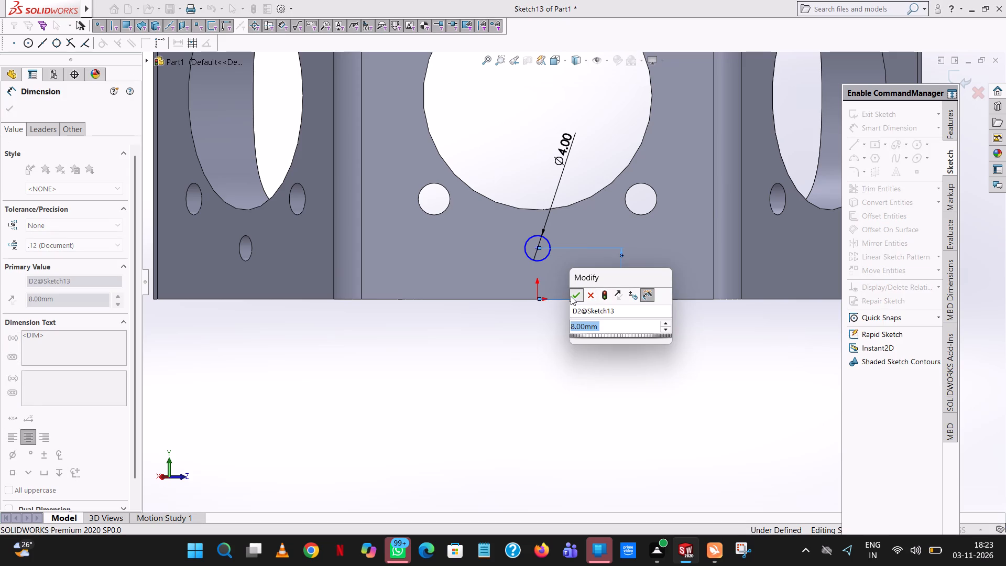
left_click(513, 151)
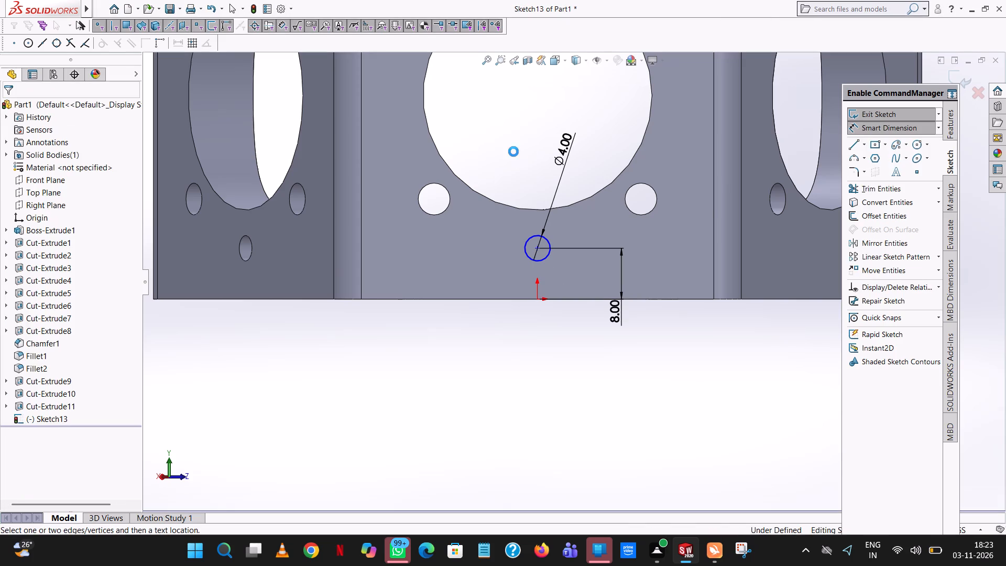
key("Escape")
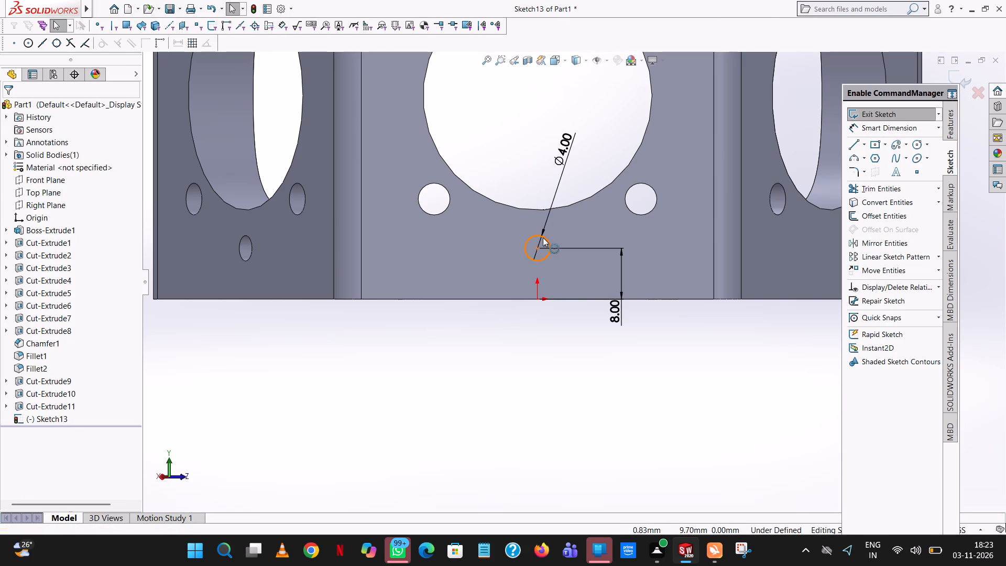
Add a vertical relation between the circle's centre and the origin.
left_click(537, 249, "ctrl")
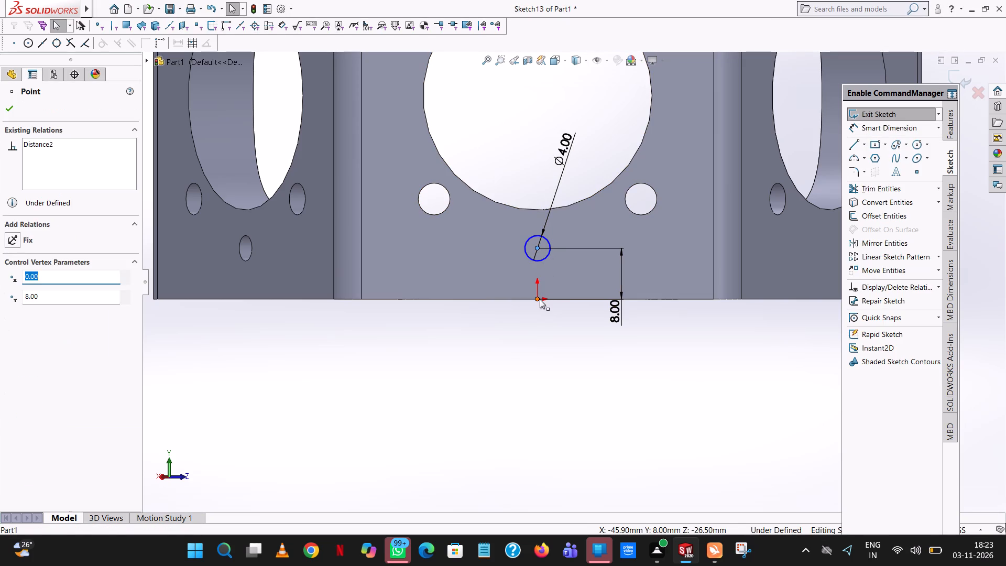
left_click(540, 299, "ctrl")
left_click(26, 306)
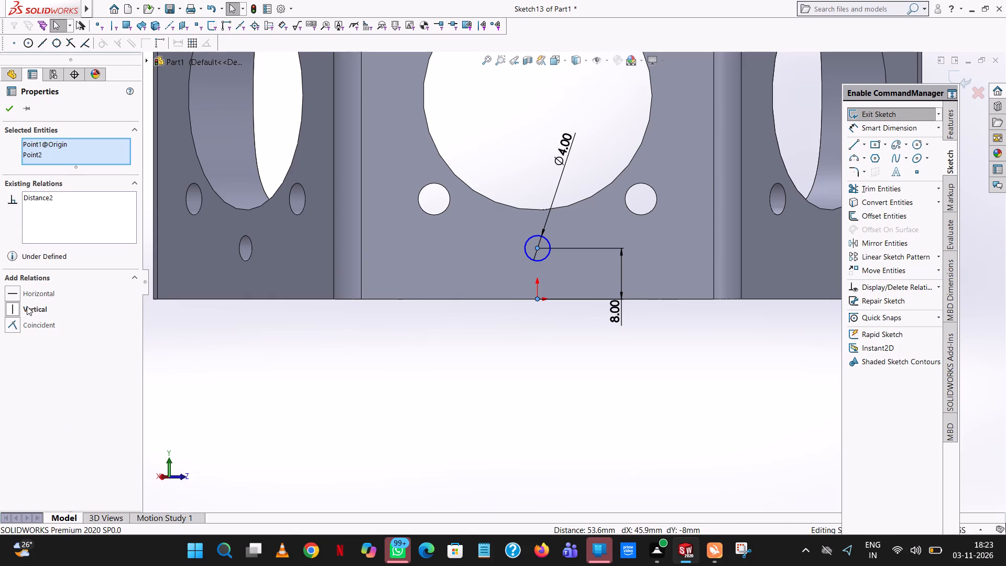
Cut the 4 mm circle into the side face with a blind Extruded Cut 36 mm deep.
scroll(532, 130, "up", 6)
middle_click_drag(571, 243, 544, 246)
scroll(571, 243, "up", 1)
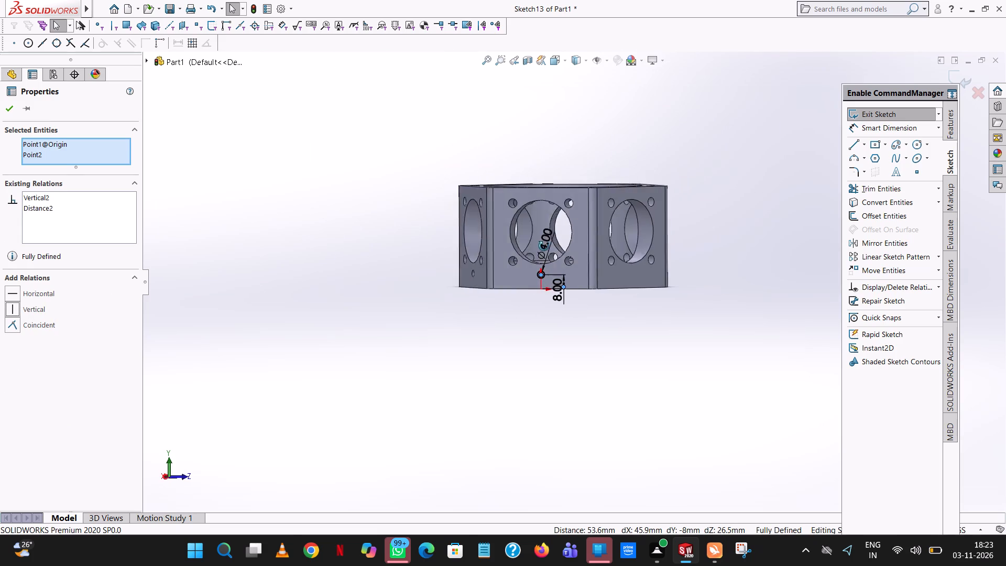
middle_click_drag(544, 246, 520, 437)
scroll(520, 437, "up", 1)
left_click(724, 212)
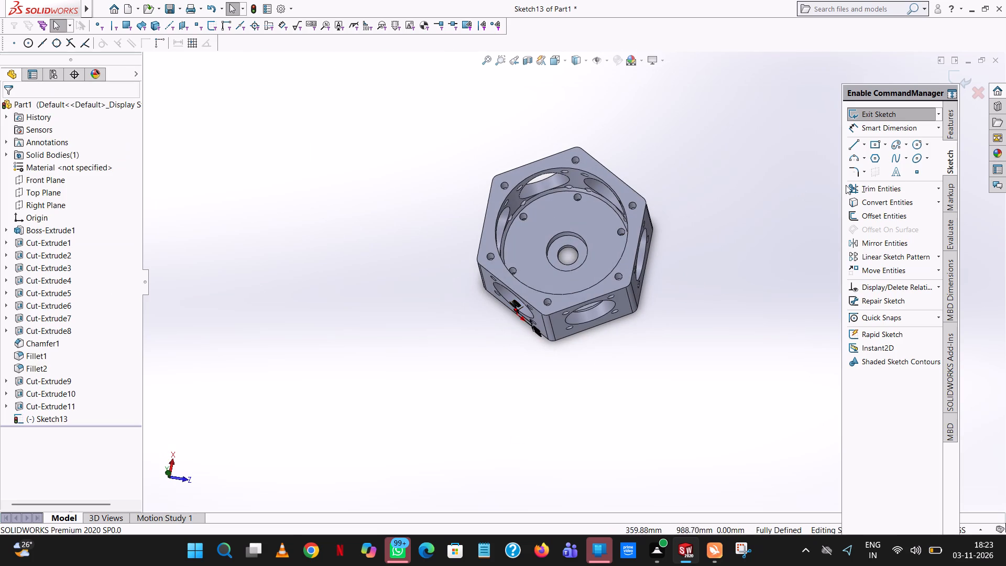
left_click(953, 130)
left_click(895, 183)
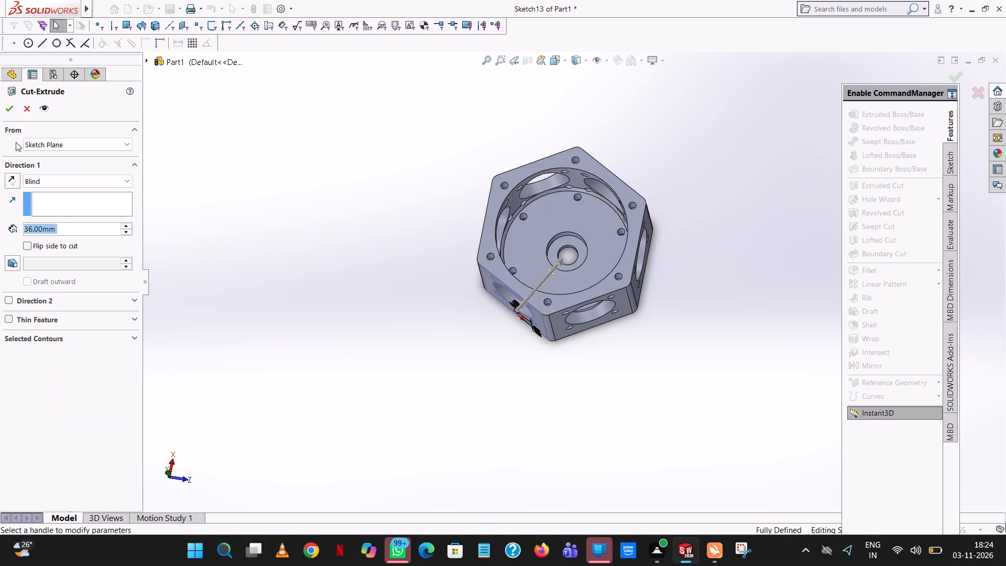
left_click(5, 113)
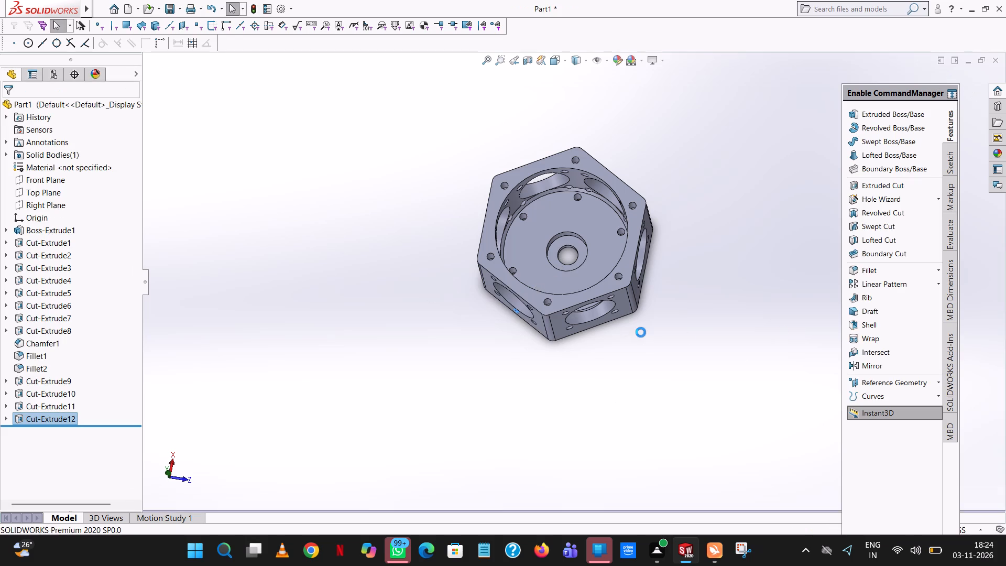
Start an Extruded Cut sketch on another side face that lacks the small lower hole and view it face-on.
middle_click_drag(641, 332, 642, 208)
scroll(642, 208, "up", 1)
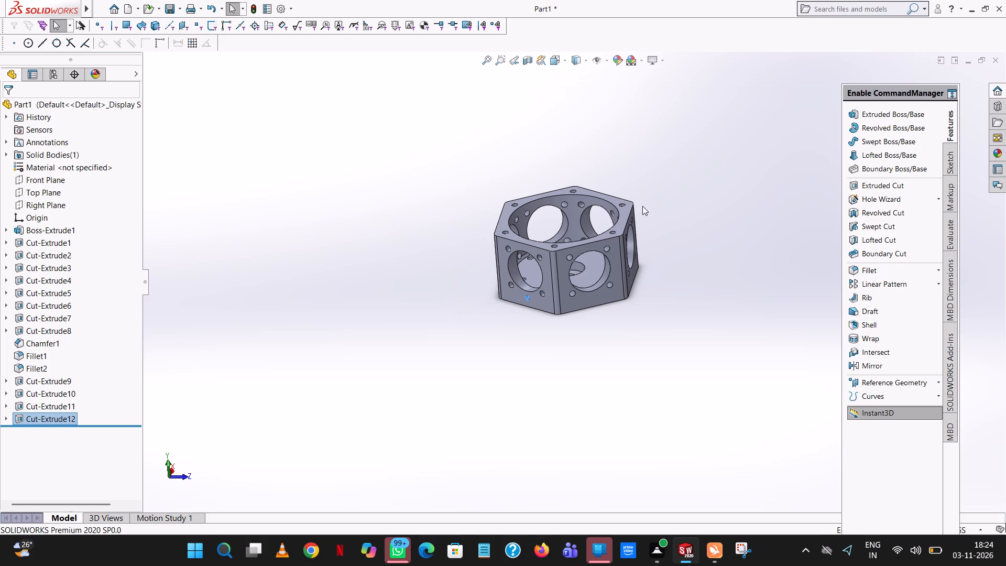
left_click(648, 208)
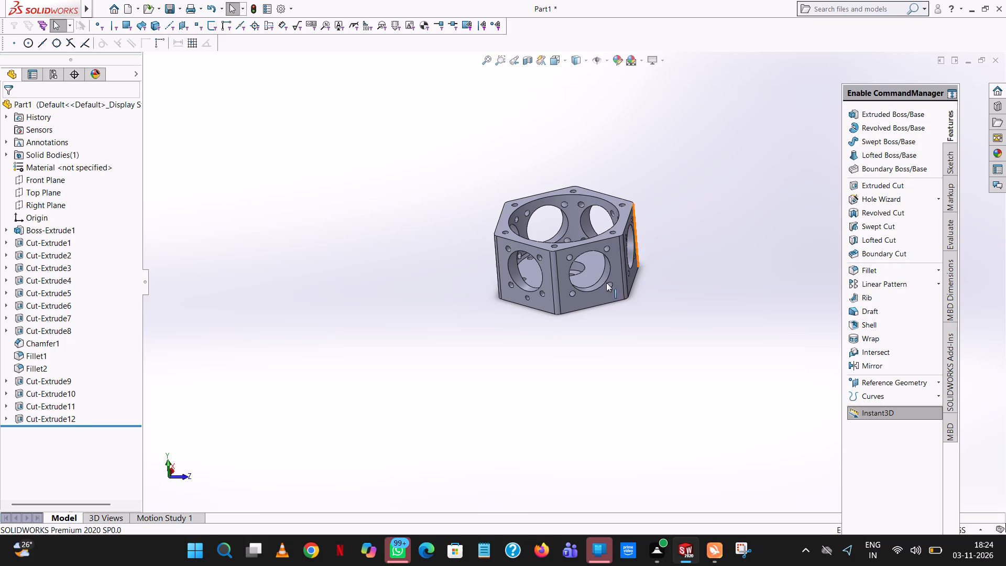
middle_click_drag(543, 334, 820, 337)
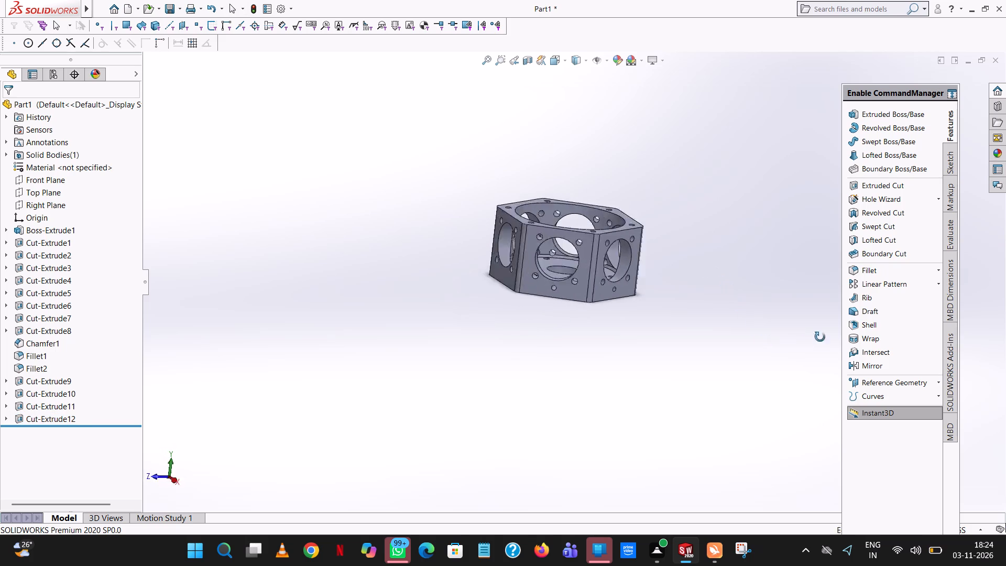
middle_click_drag(820, 337, 833, 333)
middle_click_drag(497, 410, 642, 425)
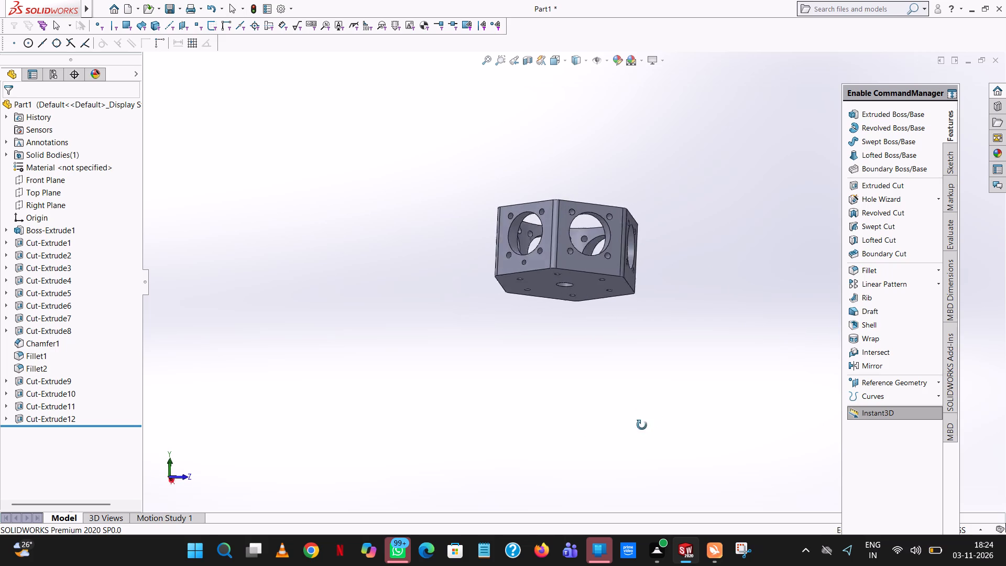
middle_click_drag(642, 425, 558, 416)
left_click(885, 180)
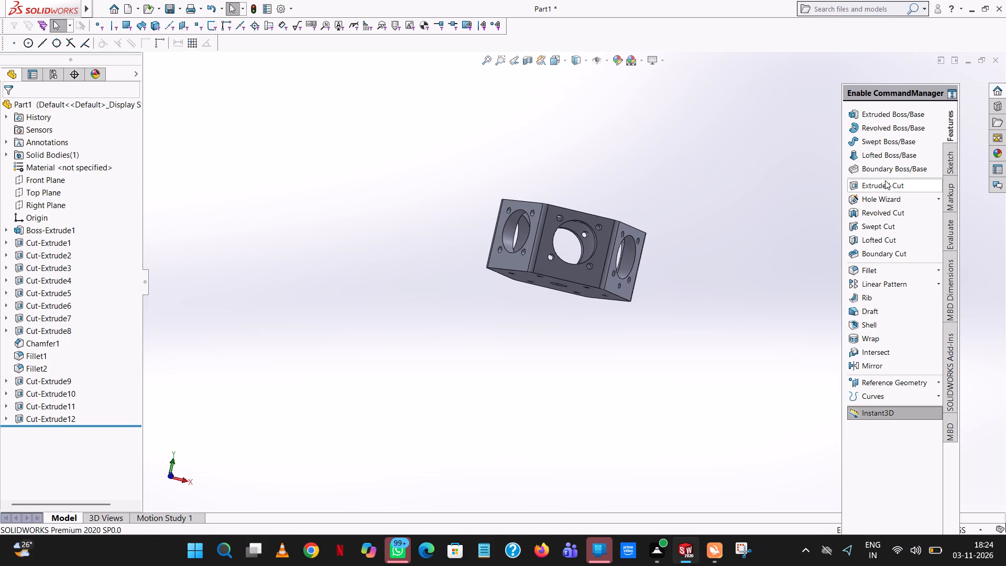
left_click(577, 273)
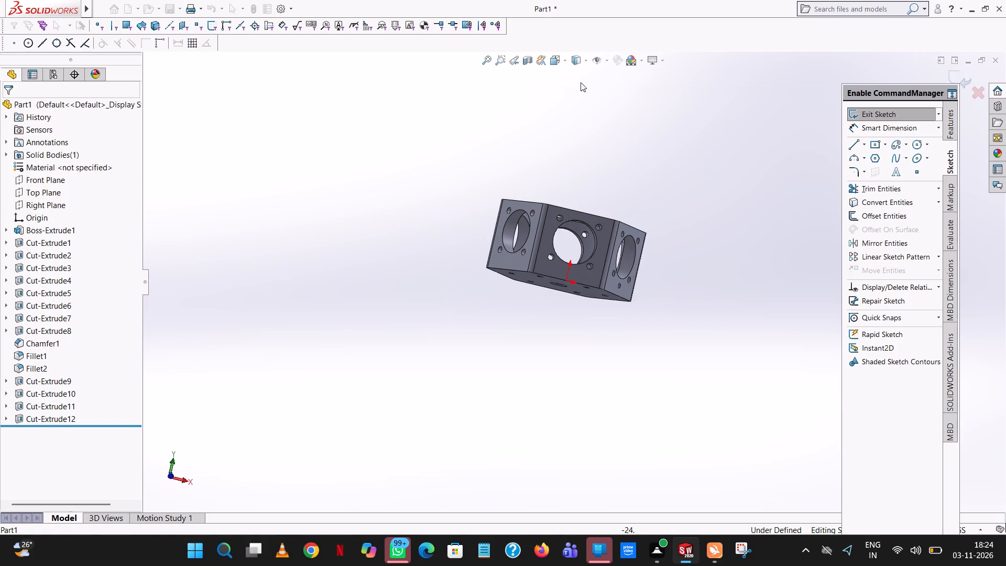
left_click(565, 67)
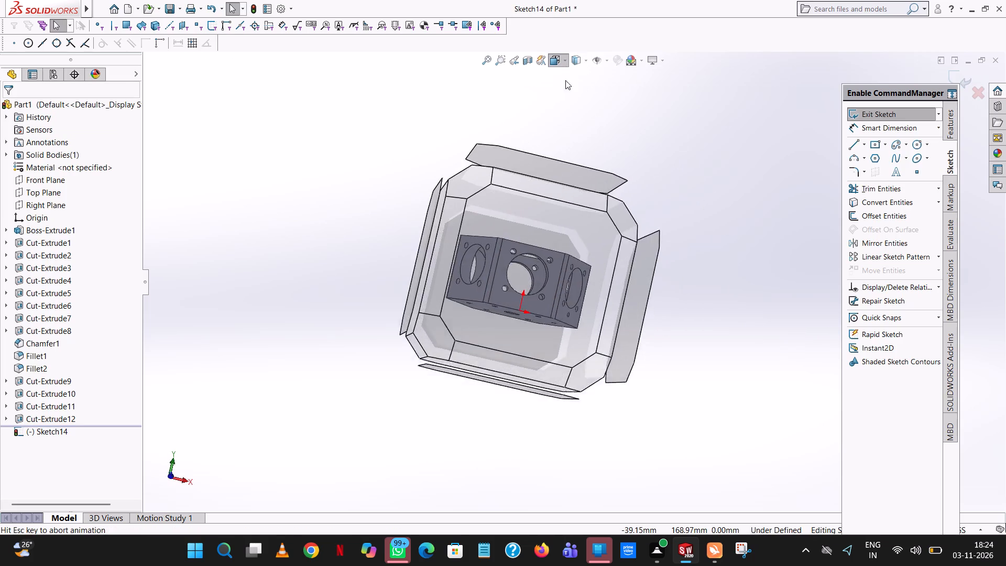
left_click(615, 114)
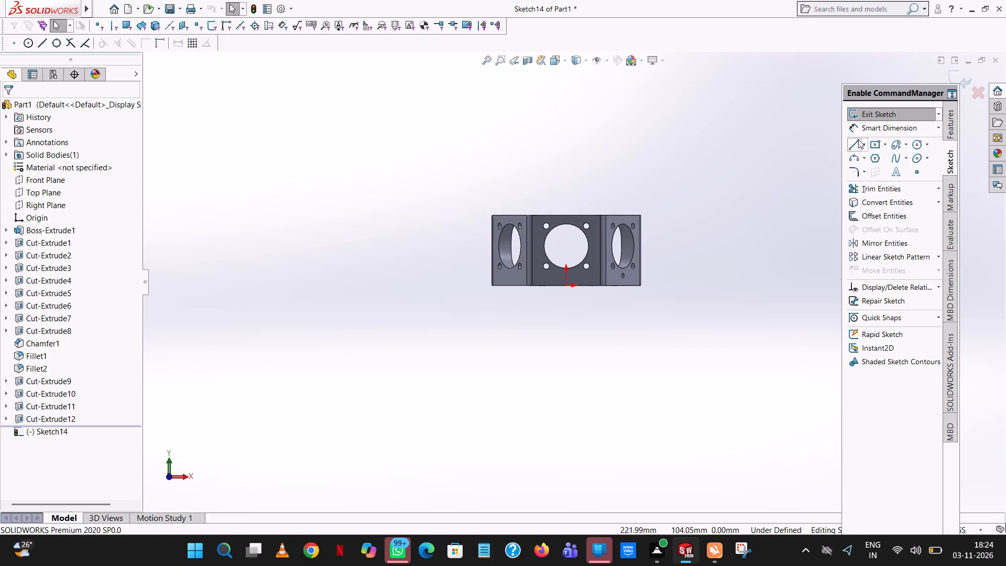
Sketch a vertical line upward from the origin on this face with a length of 8 mm.
left_click(852, 141)
scroll(582, 291, "down", 9)
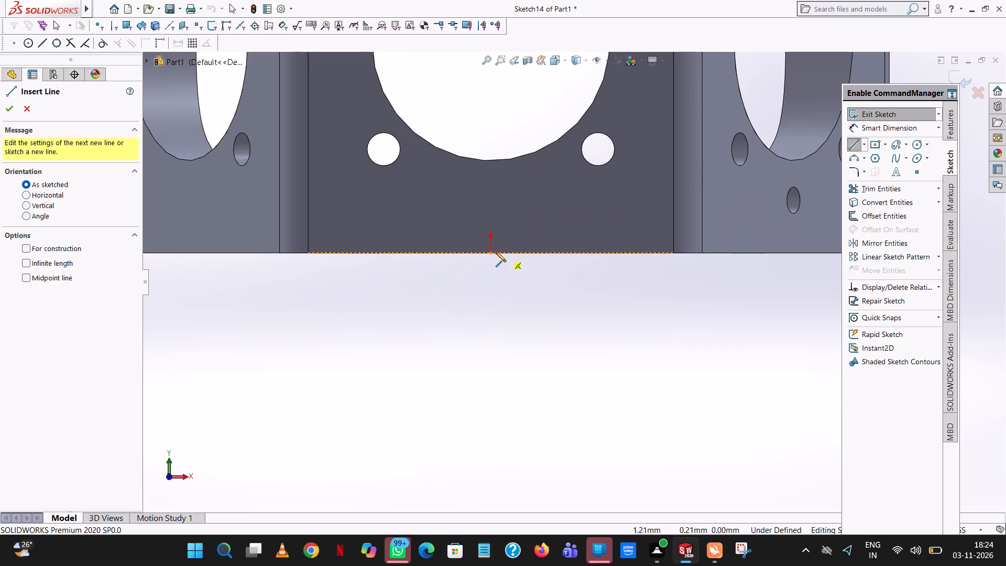
left_click(491, 253)
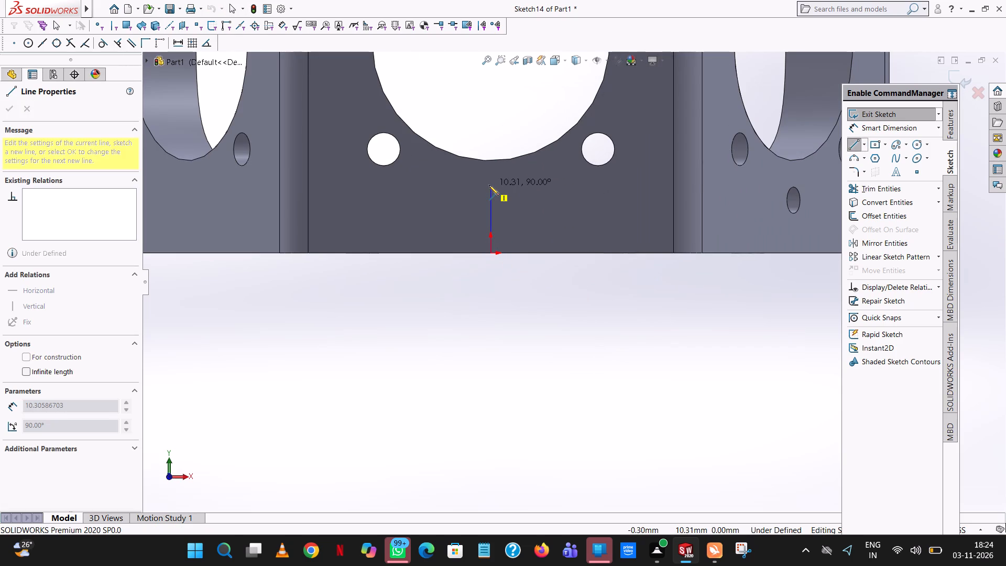
left_click(489, 185)
key("8")
key("Return")
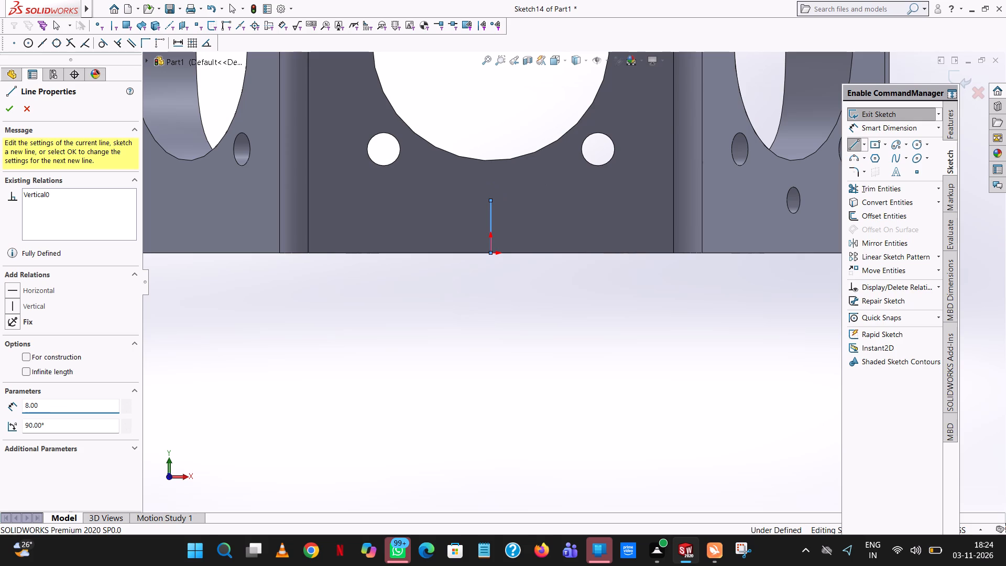
right_click(489, 185)
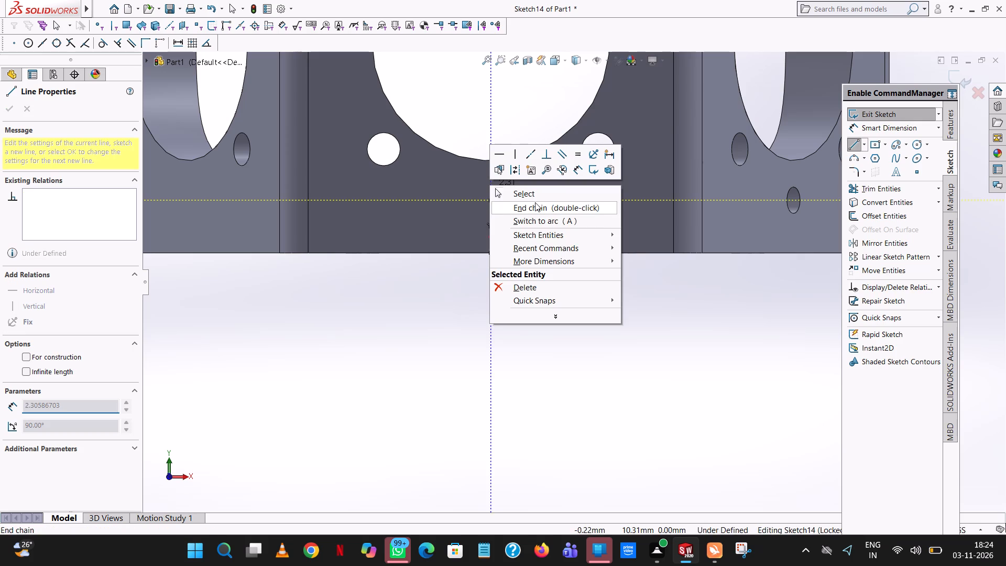
left_click(538, 190)
left_click(493, 212)
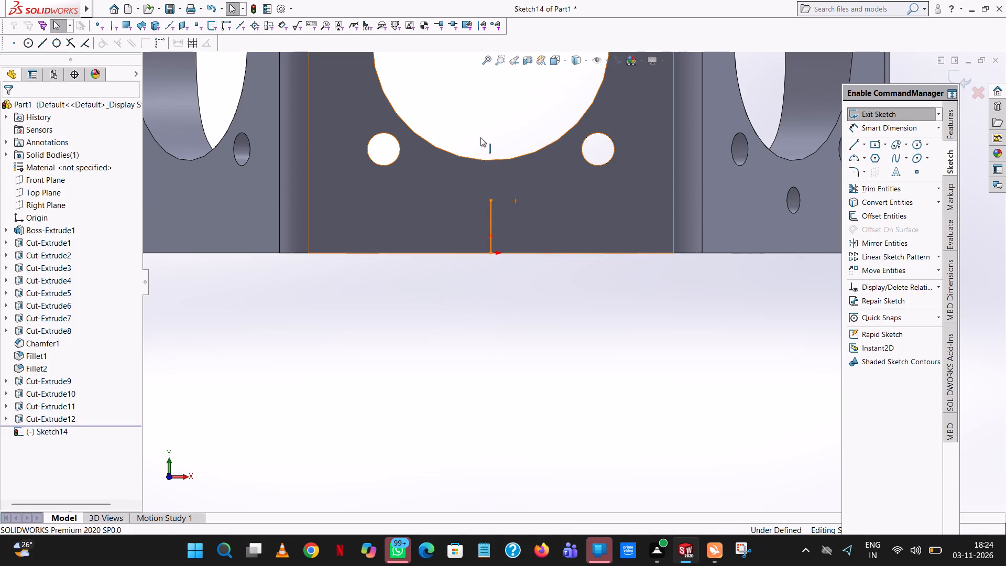
left_click(487, 312)
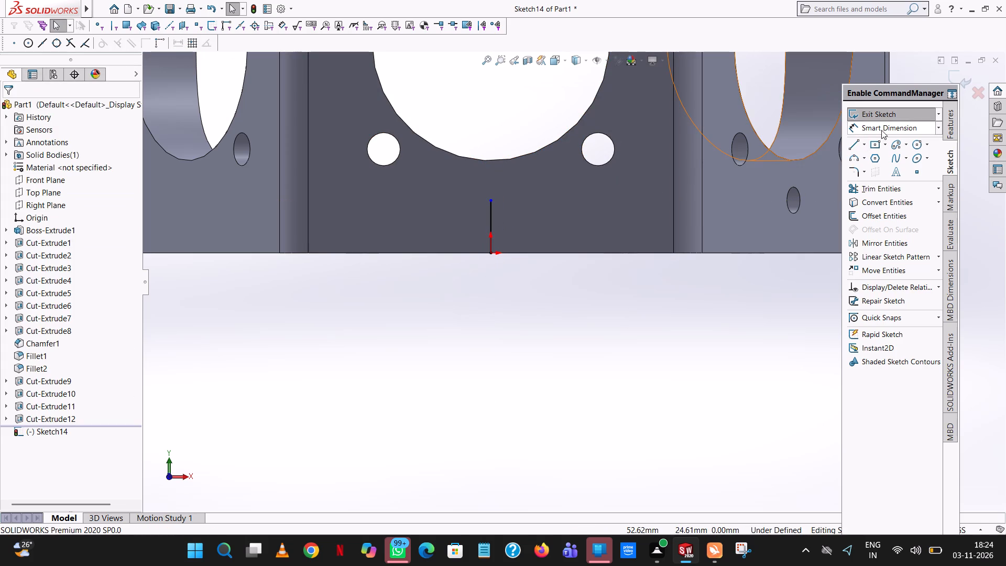
Sketch a circle of 2 mm radius centred on the upper end of the 8 mm line.
left_click(915, 141)
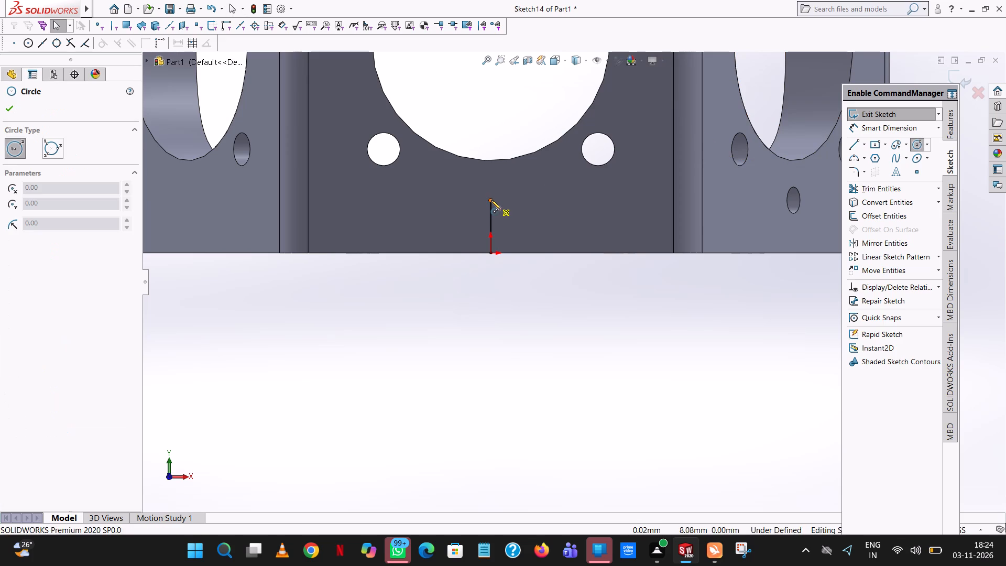
left_click(491, 200)
left_click(517, 180)
key("2")
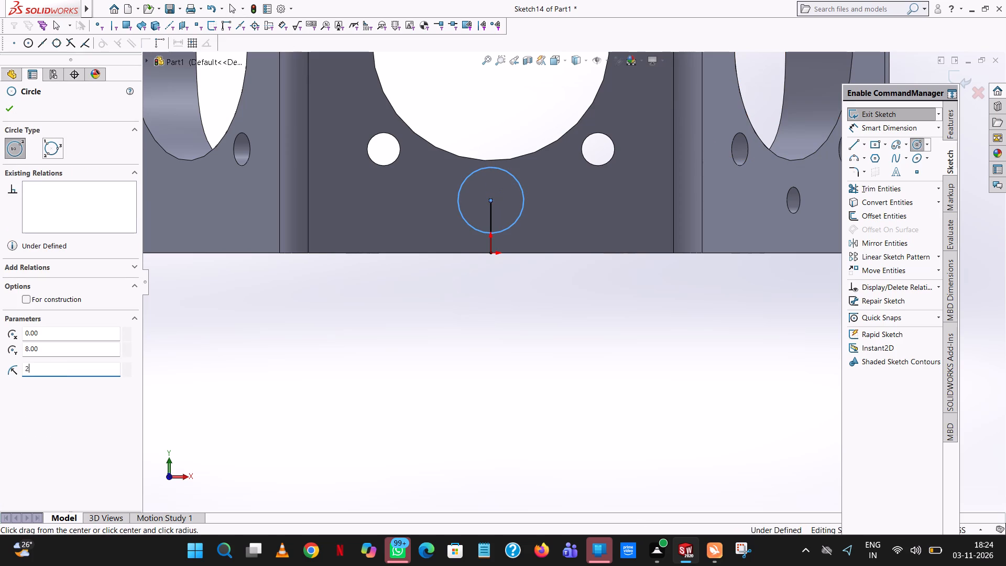
key("Return")
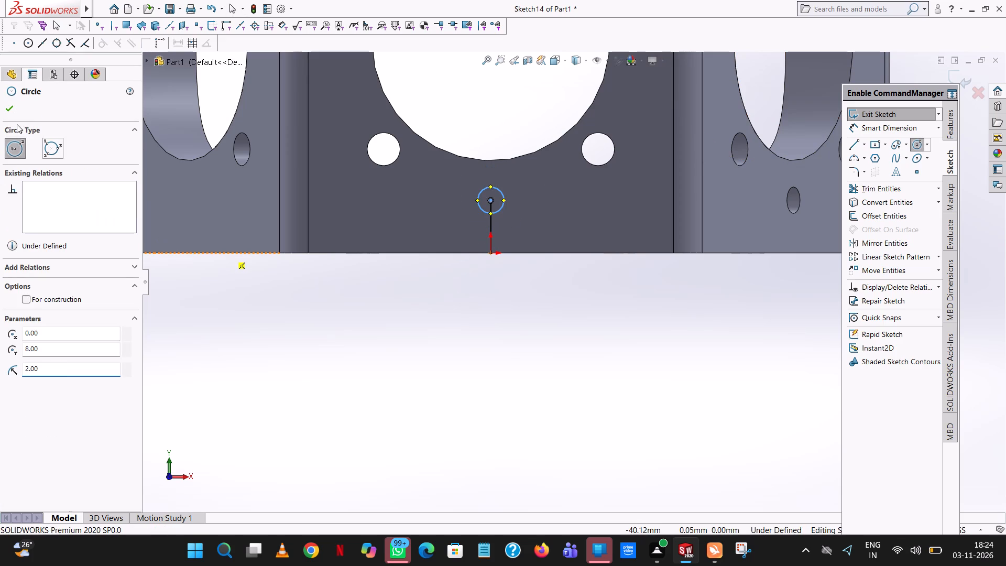
left_click(9, 107)
left_click(381, 330)
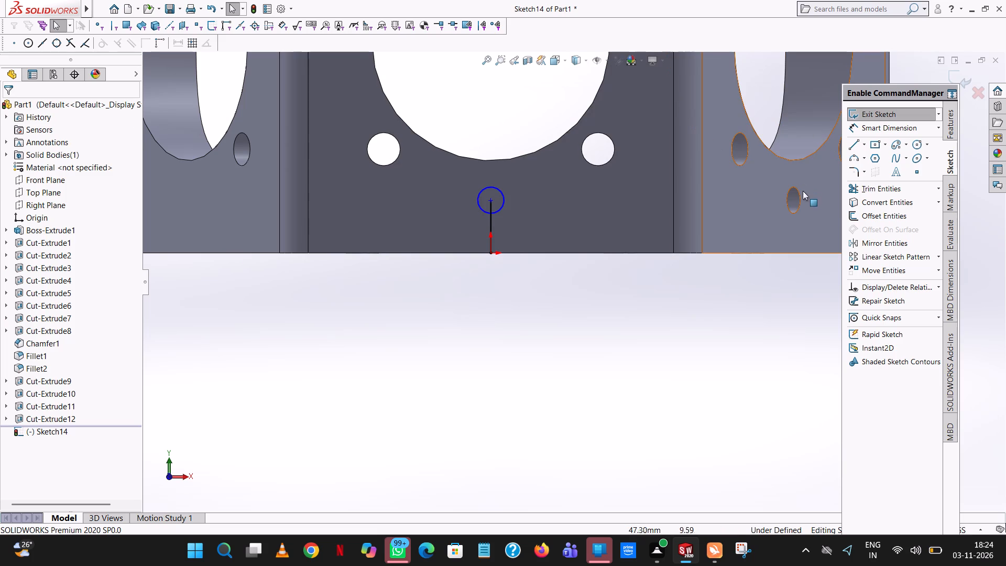
Trim away the vertical helper line, both outside and inside the small circle.
left_click(852, 186)
left_click(490, 228)
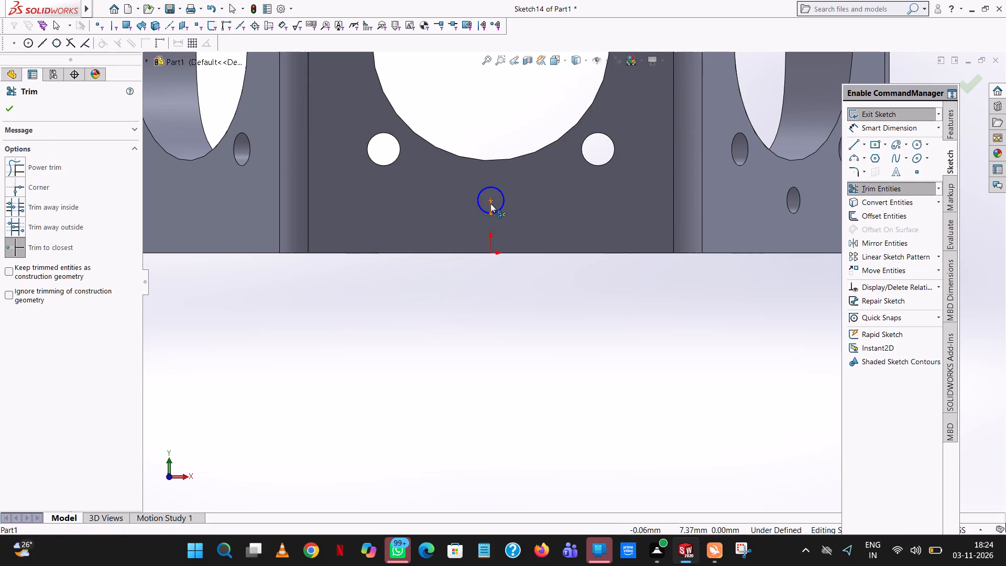
left_click(493, 203)
left_click(11, 110)
left_click(485, 413)
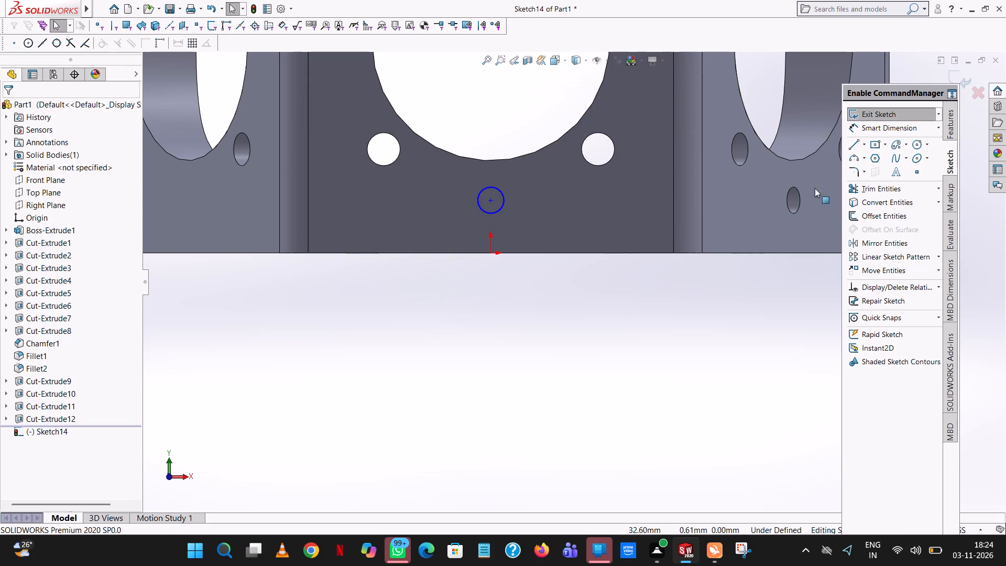
Dimension the new circle's diameter at 4 mm.
left_click(893, 130)
left_click(501, 191)
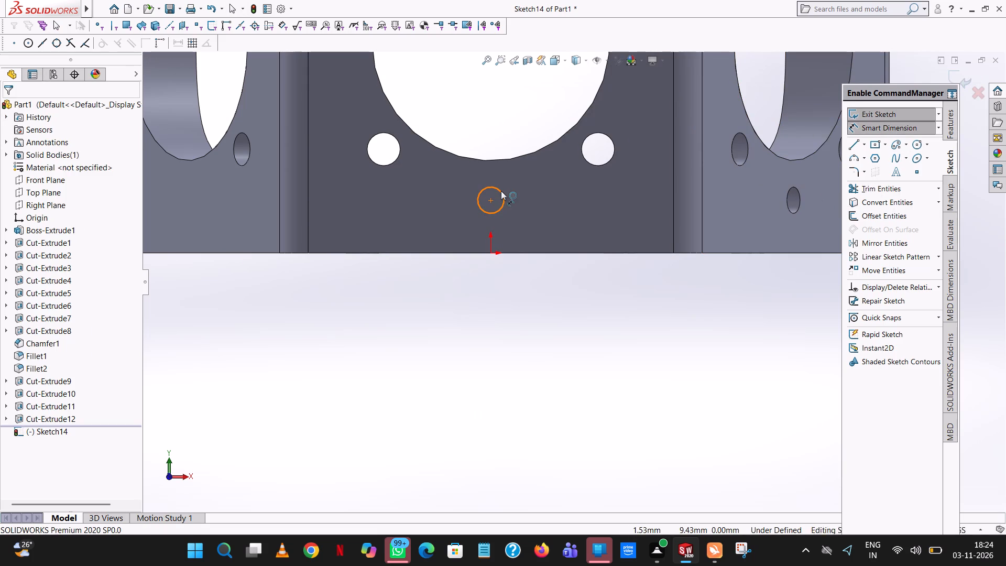
left_click(517, 98)
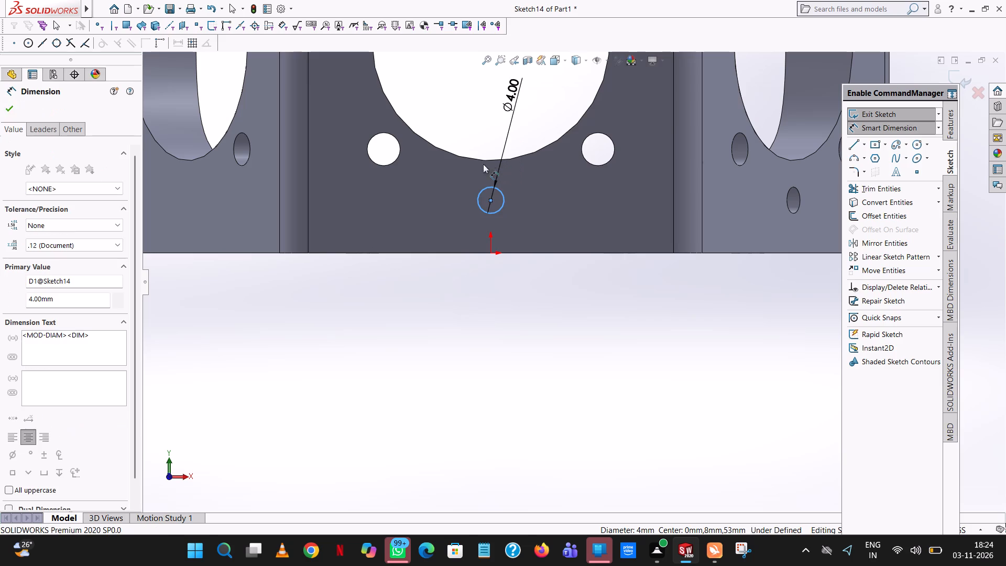
left_click(474, 84)
left_click(538, 313)
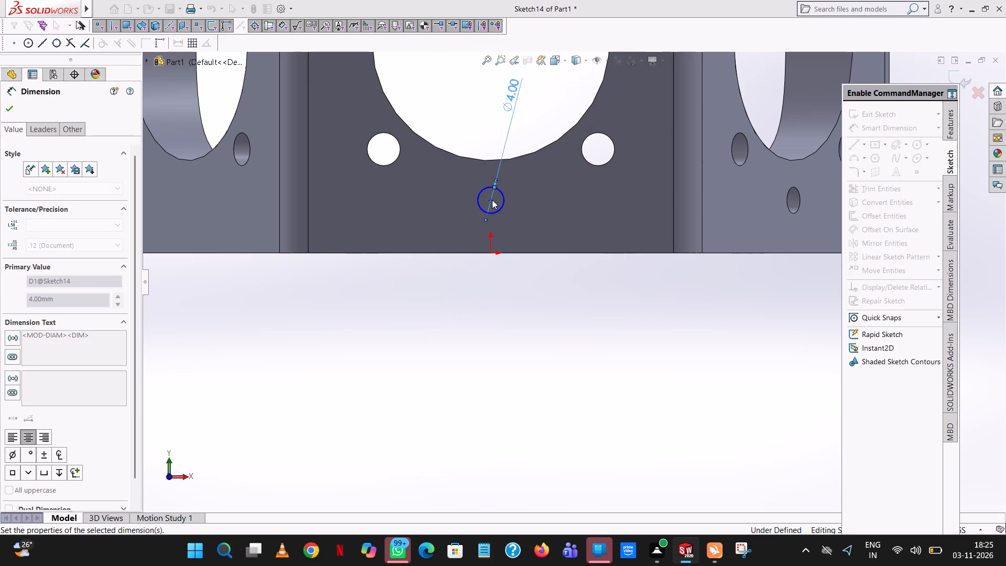
Dimension the new circle's centre 8 mm above the sketch origin.
left_click(489, 199)
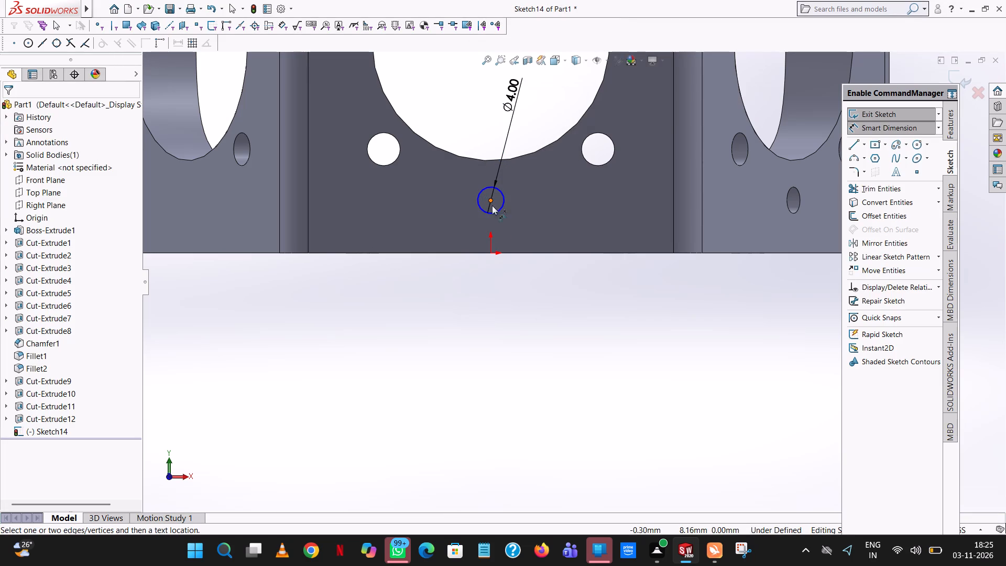
left_click(490, 253)
left_click(617, 252)
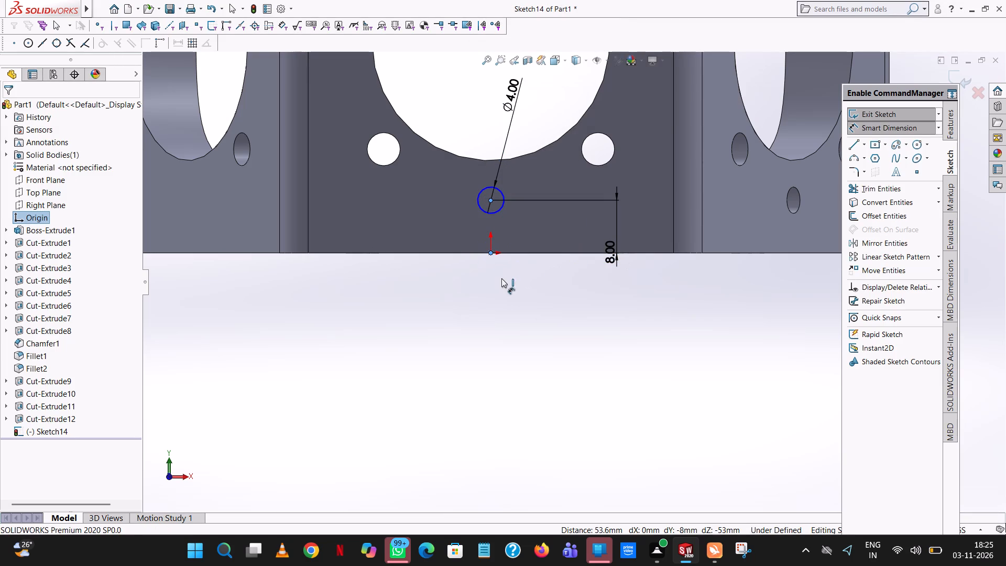
left_click(573, 235)
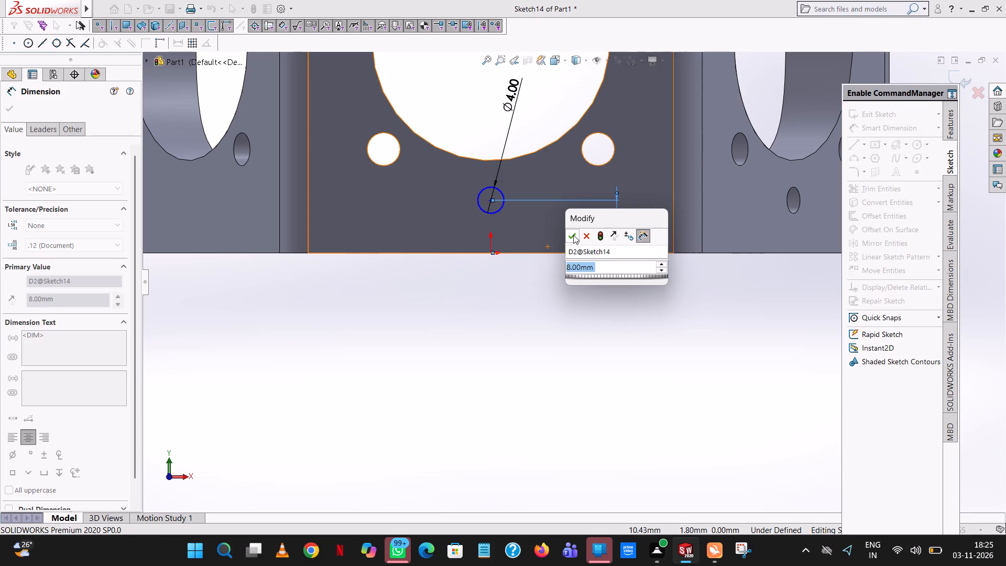
left_click(567, 321)
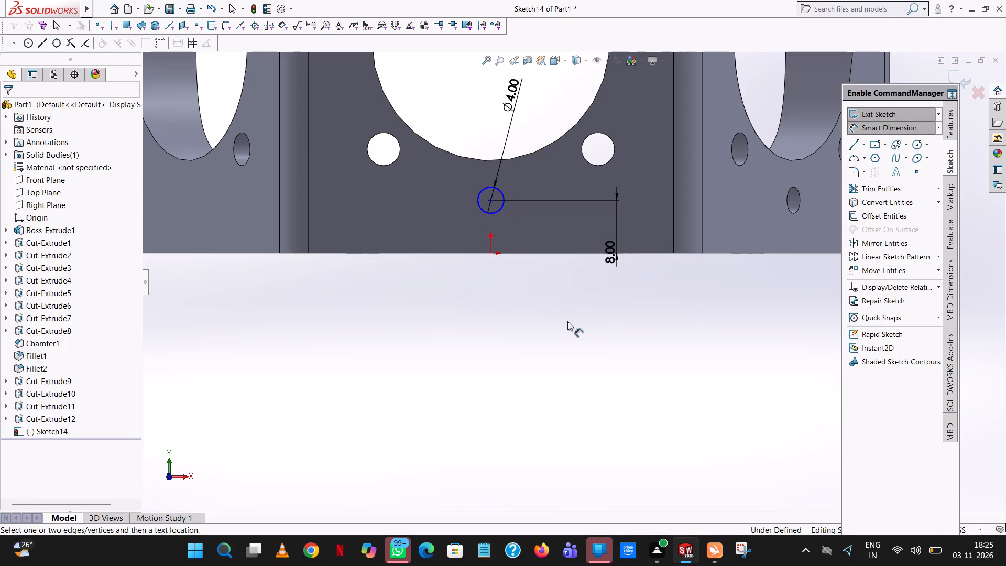
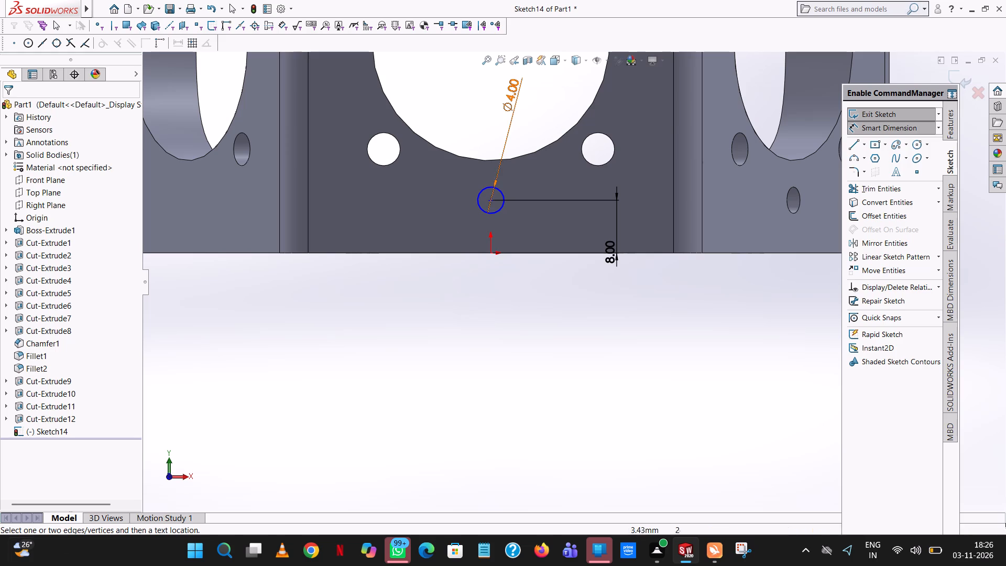
Add a Vertical relation between the 4 mm circle's centre and the sketch origin.
left_click(447, 366)
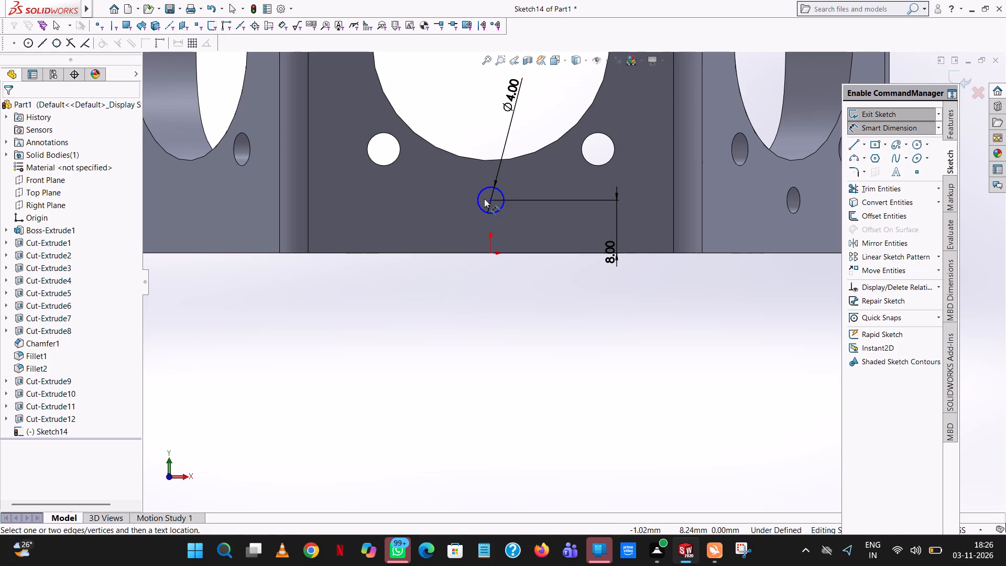
key("Escape")
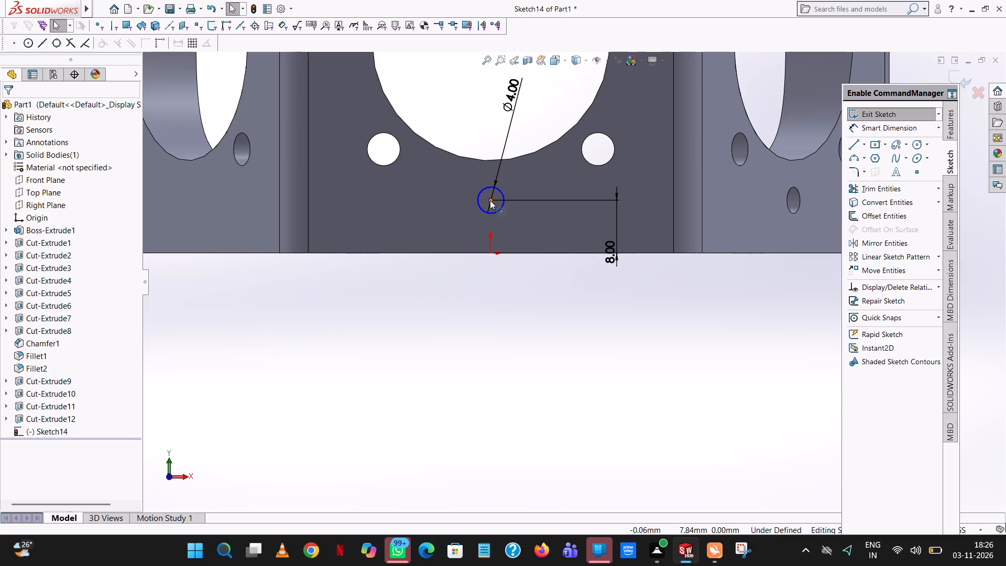
left_click(490, 200, "ctrl")
left_click(490, 252, "ctrl")
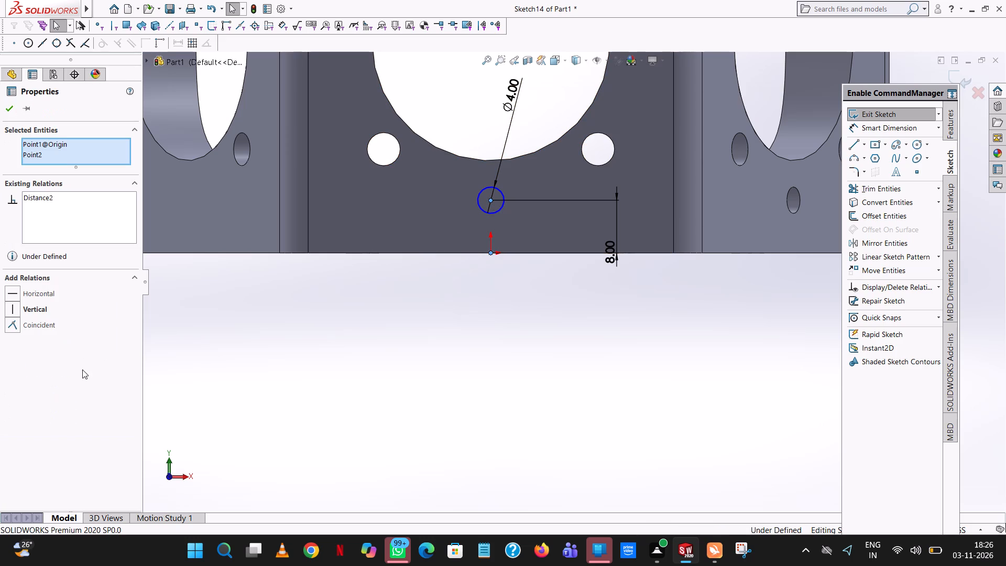
left_click(38, 308)
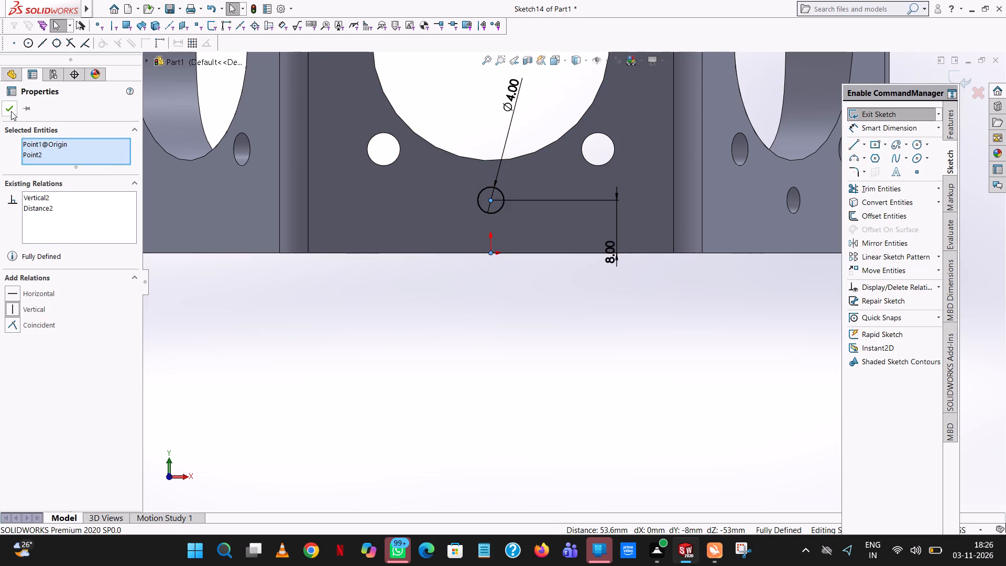
left_click(11, 111)
left_click(443, 337)
Cut-extrude the 4 mm circle blind to a depth of 36 mm into the body.
scroll(529, 313, "up", 4)
middle_click_drag(530, 313, 515, 309)
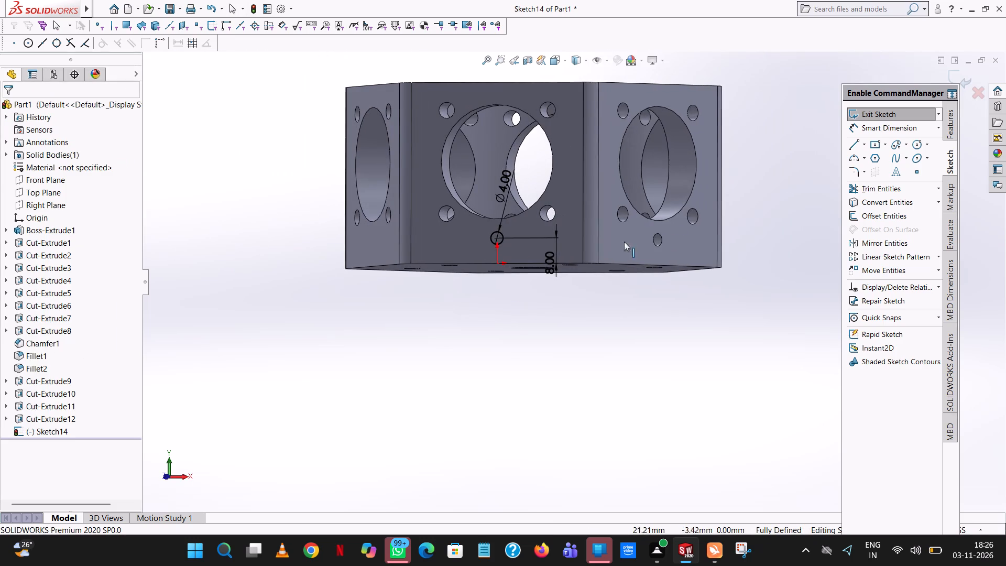
left_click(947, 131)
left_click(863, 189)
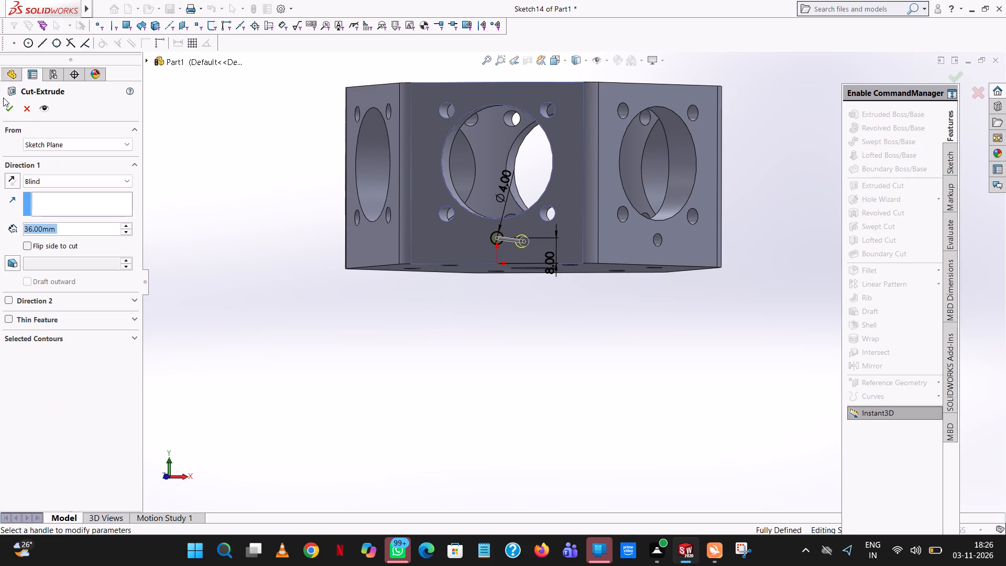
left_click(7, 107)
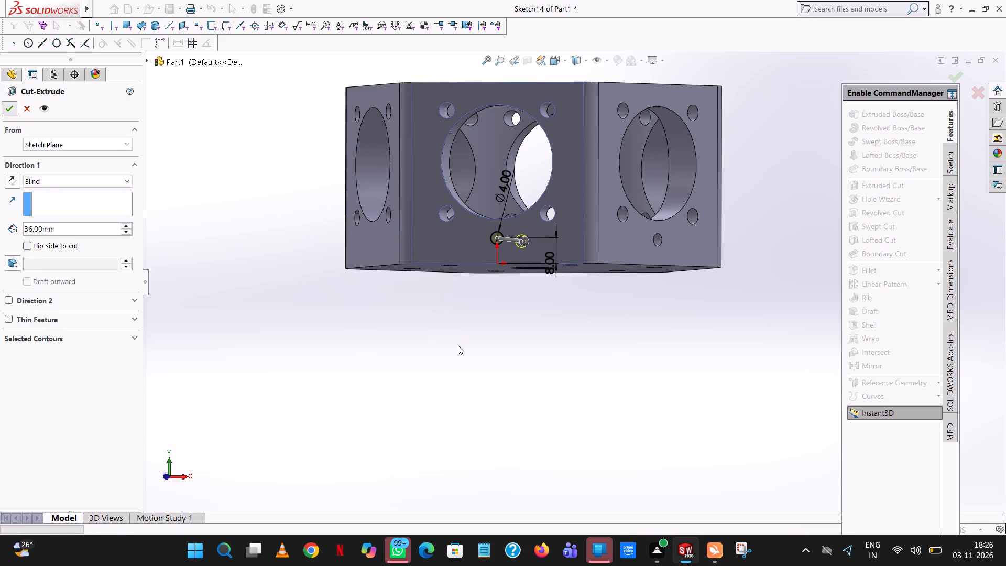
left_click(537, 365)
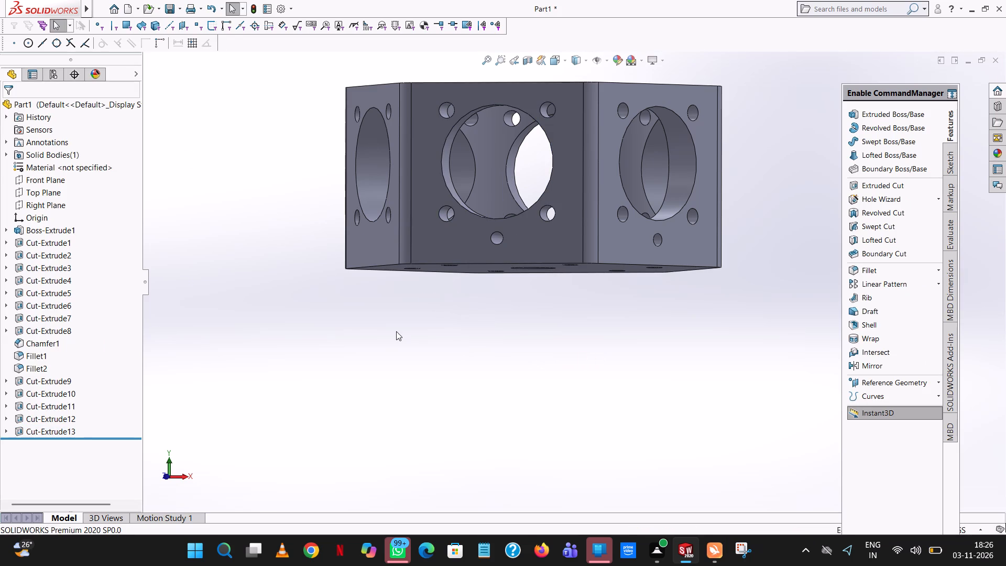
Start a new sketch on the adjacent side face that has no small lower hole, viewed face-on.
middle_click_drag(396, 331, 503, 334)
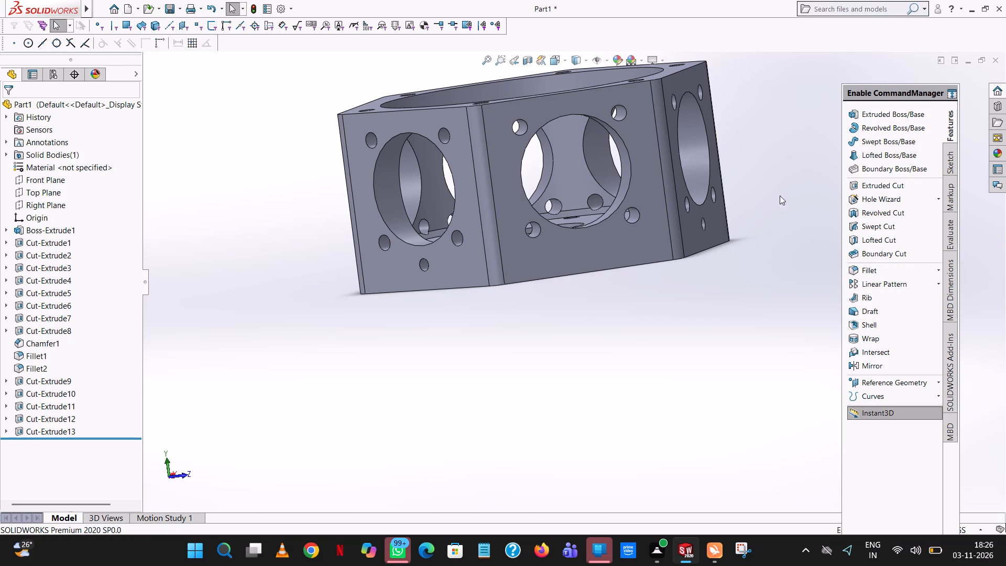
left_click(933, 182)
left_click(642, 250)
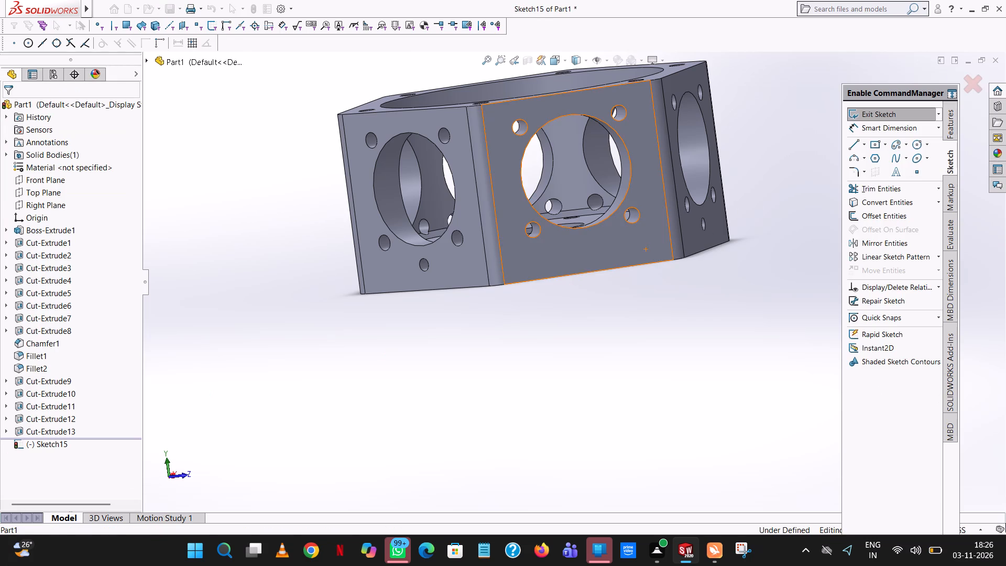
left_click(565, 61)
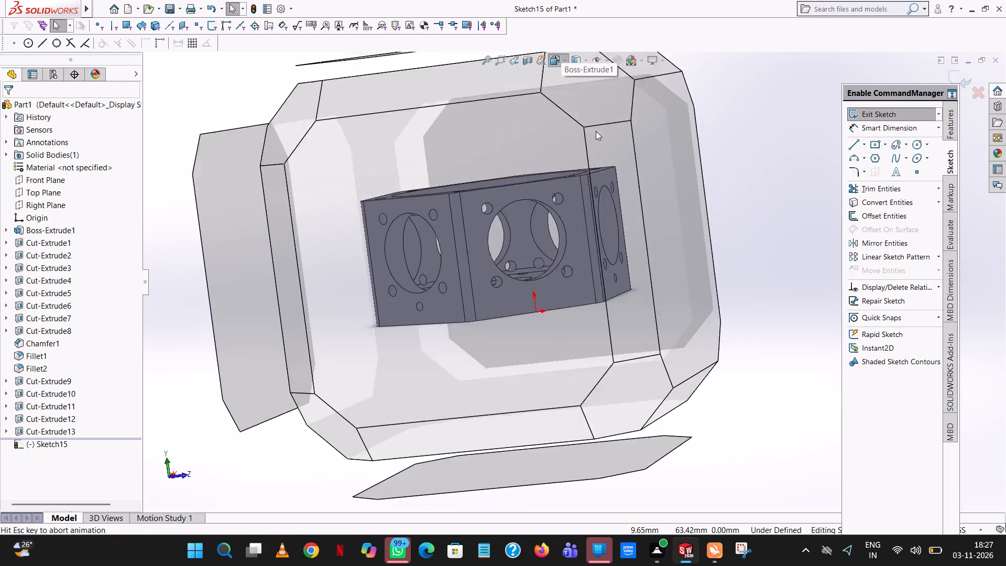
left_click(610, 125)
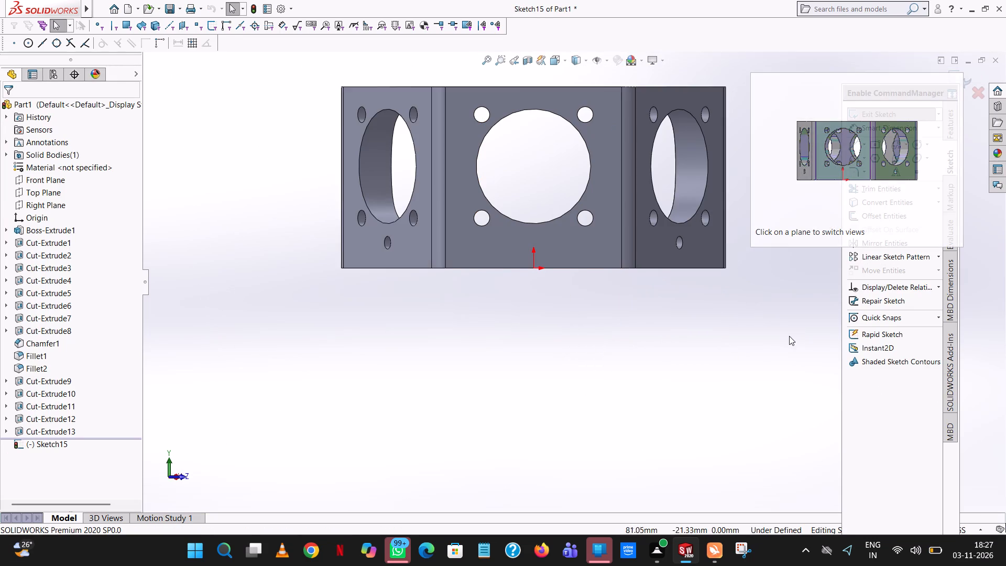
left_click(789, 336)
Sketch a vertical helper line 8 mm long upward from the origin on the face's bottom edge.
left_click(850, 147)
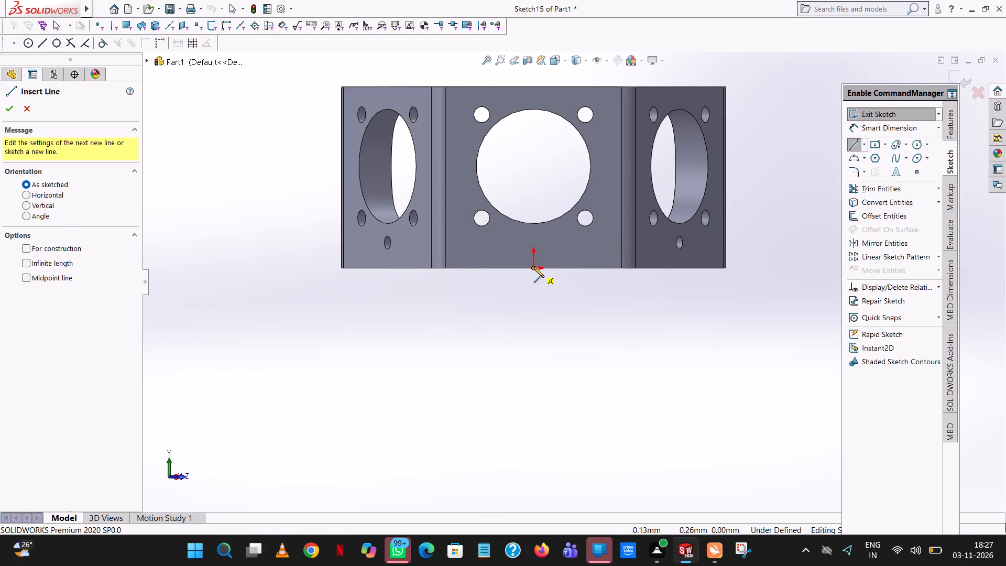
left_click(533, 267)
left_click(533, 242)
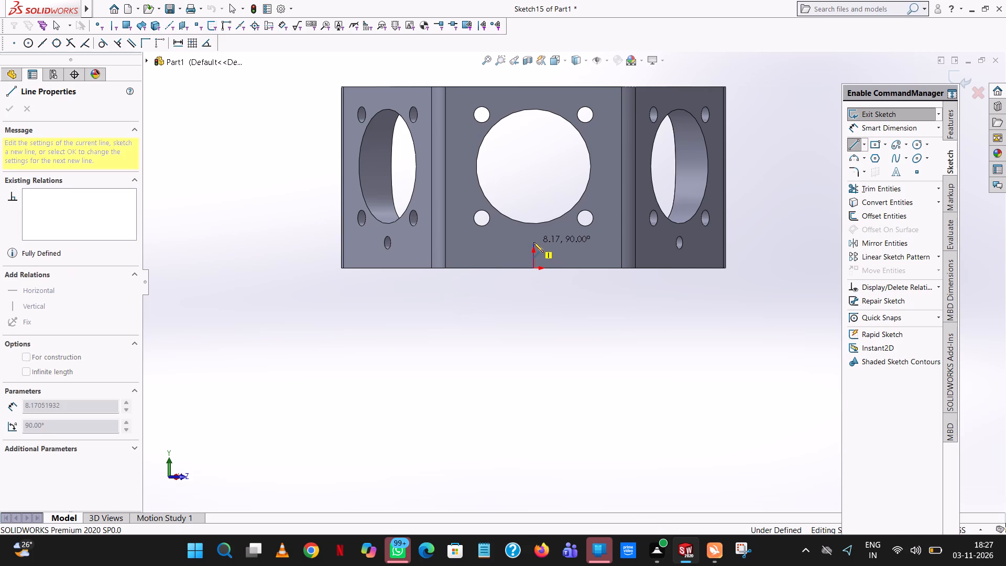
key("8")
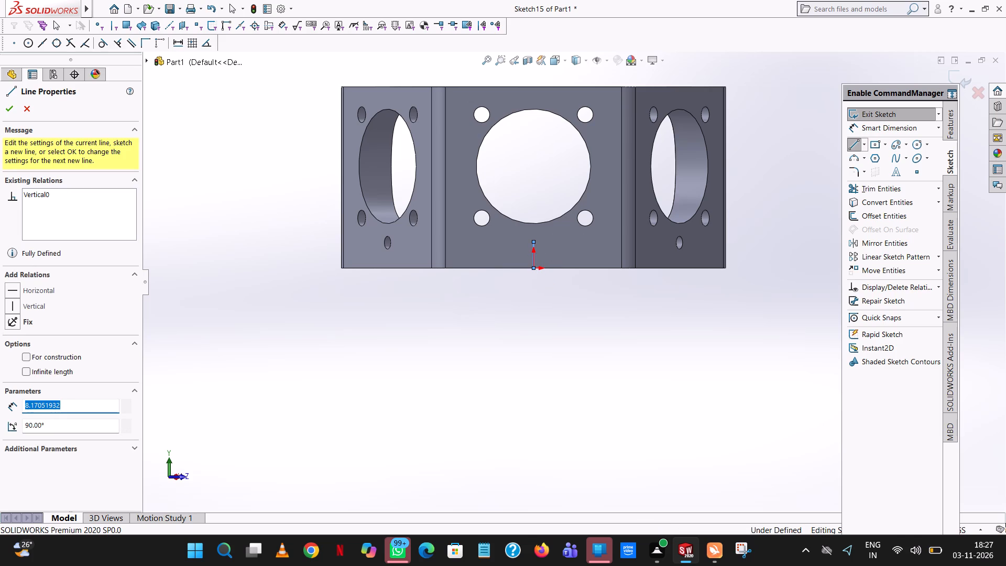
key("Return")
right_click(533, 242)
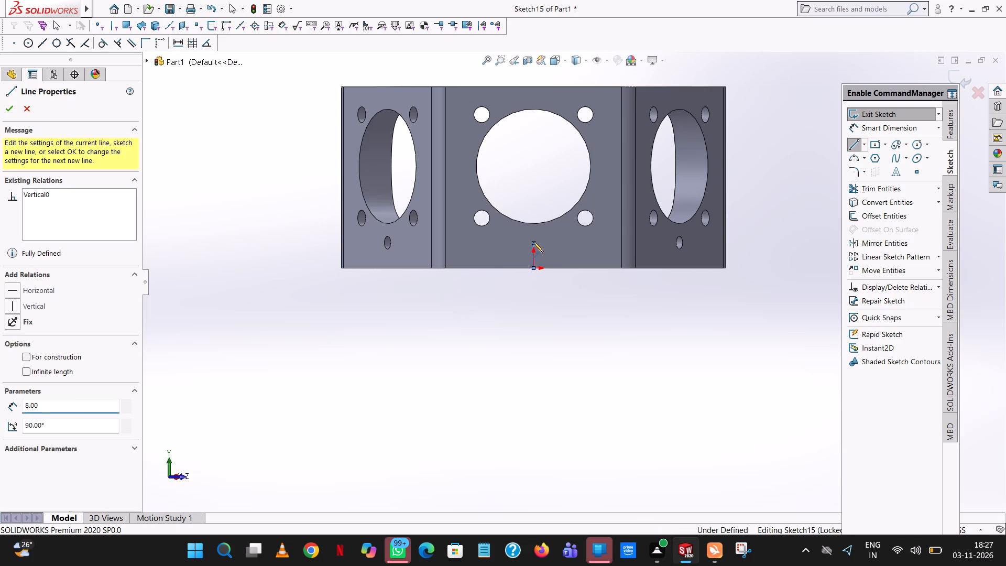
left_click(586, 251)
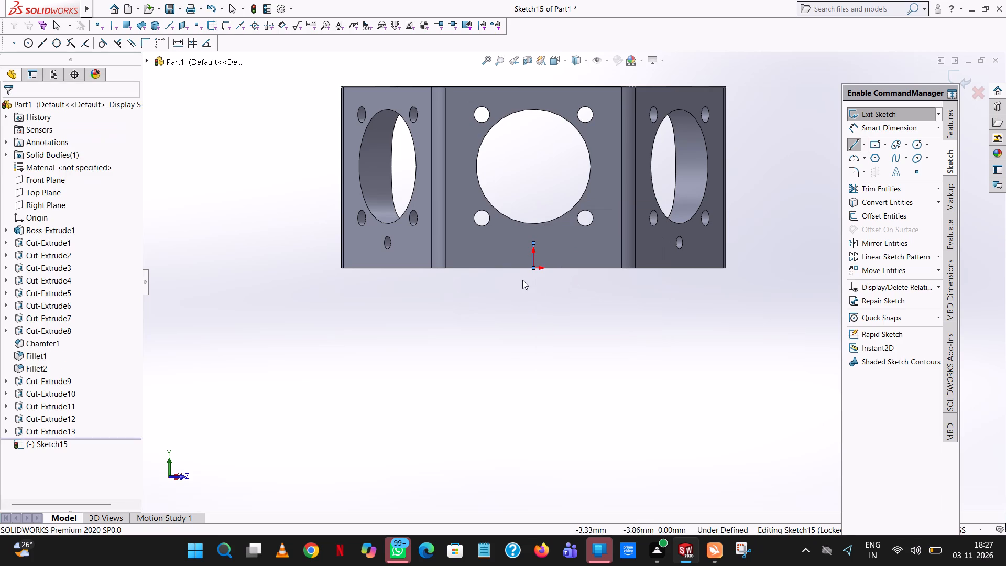
Sketch a circle of radius 2 mm centred on the upper end of the helper line.
scroll(540, 256, "down", 3)
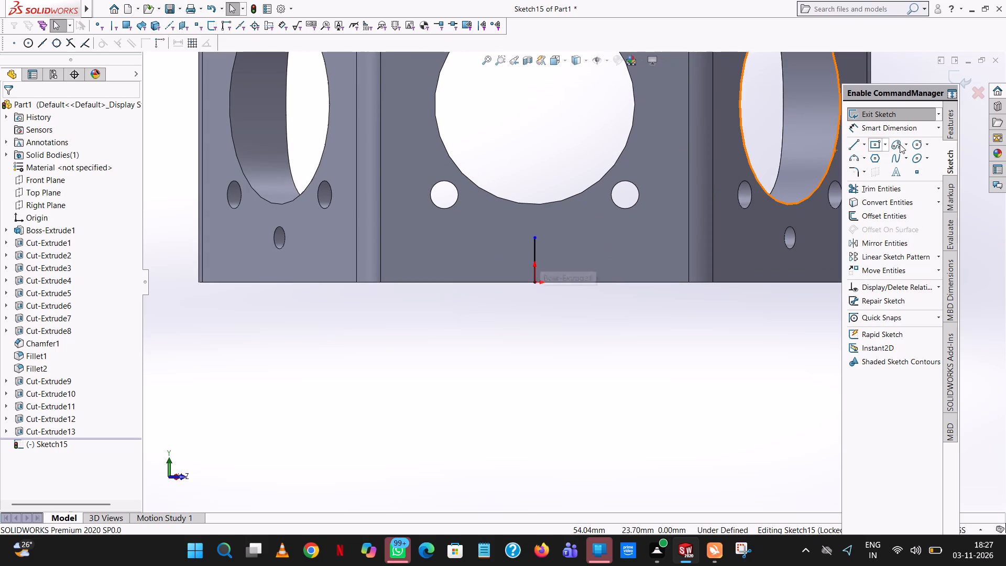
left_click(920, 148)
left_click(534, 237)
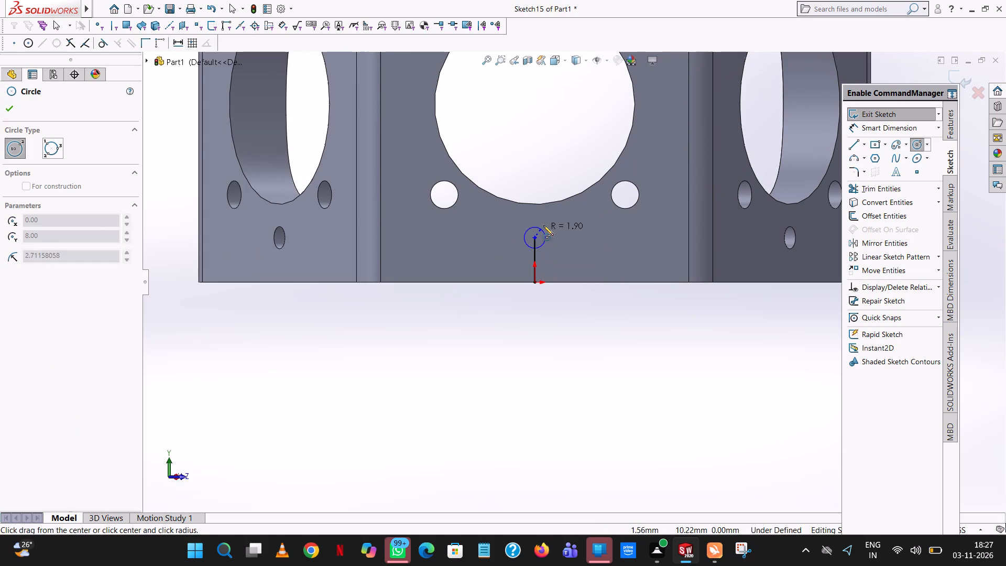
left_click(543, 225)
key("1")
key("Return")
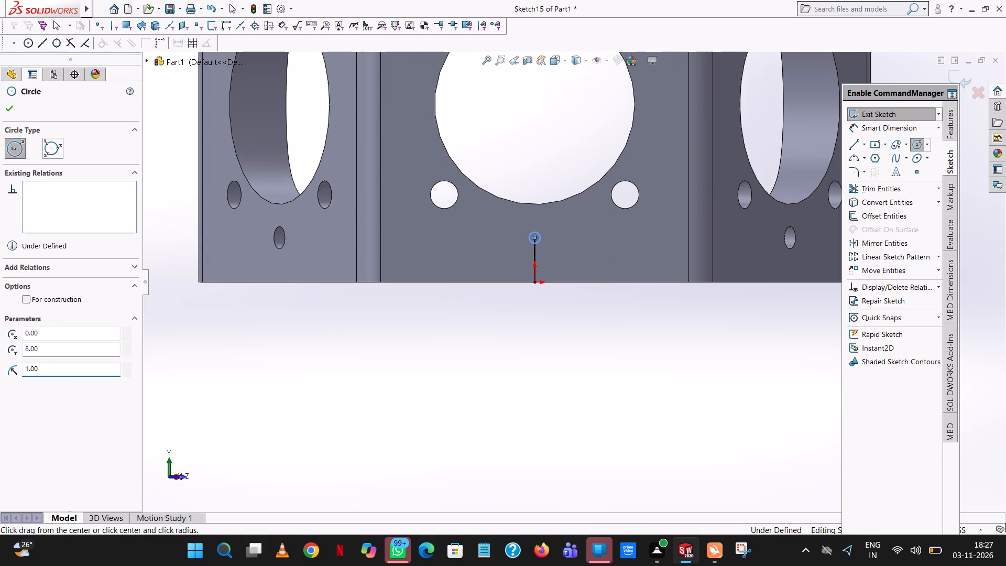
double_click(67, 375)
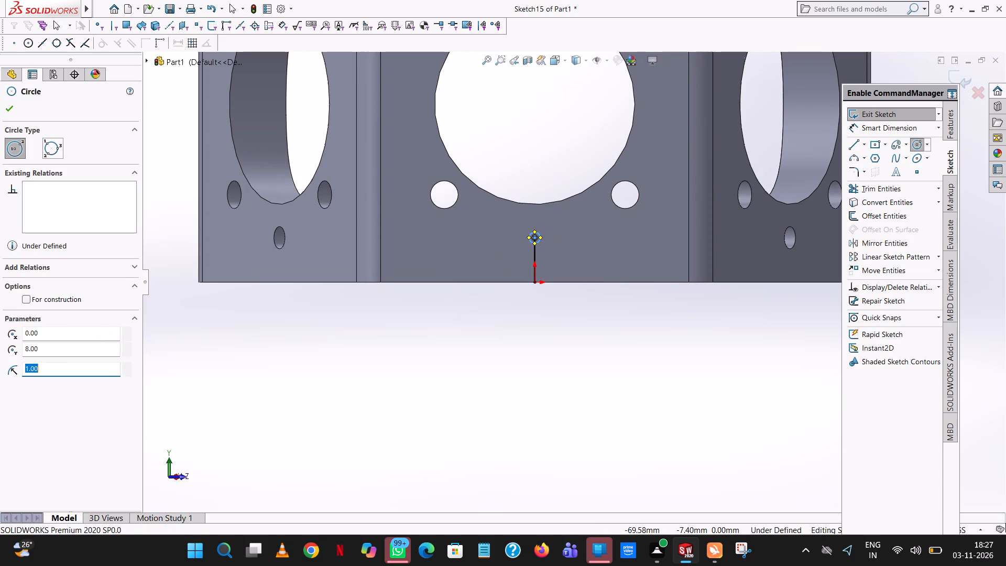
key("2")
key("Return")
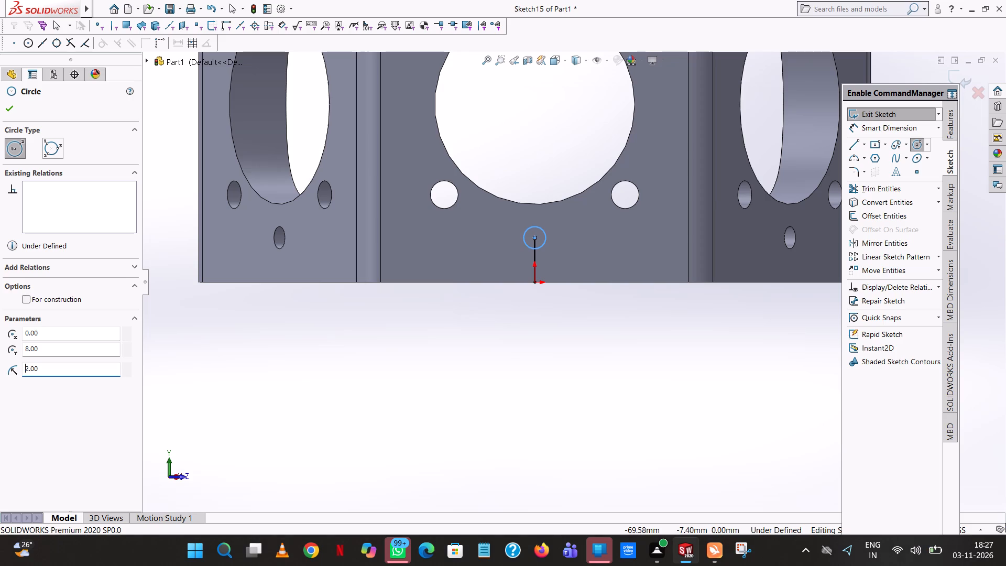
left_click(10, 105)
left_click(594, 333)
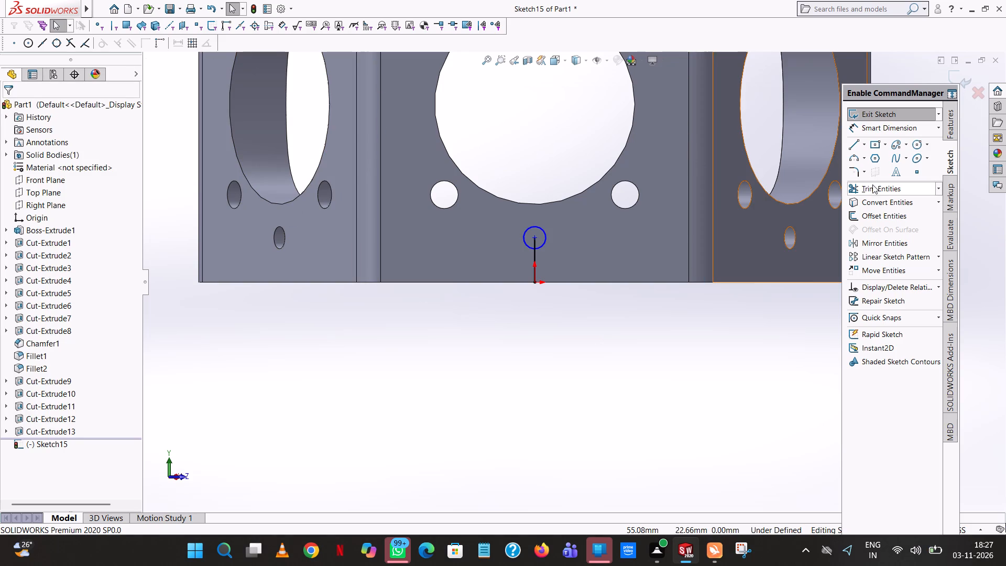
Trim away both parts of the vertical helper line, outside and inside the small circle.
left_click(873, 184)
left_click(532, 269)
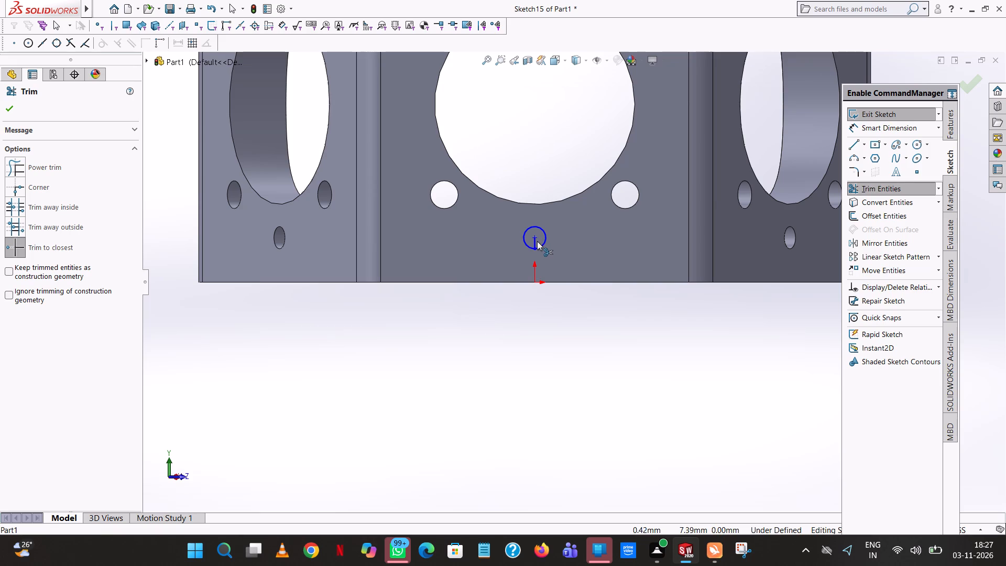
left_click(537, 241)
left_click(2, 103)
left_click(565, 361)
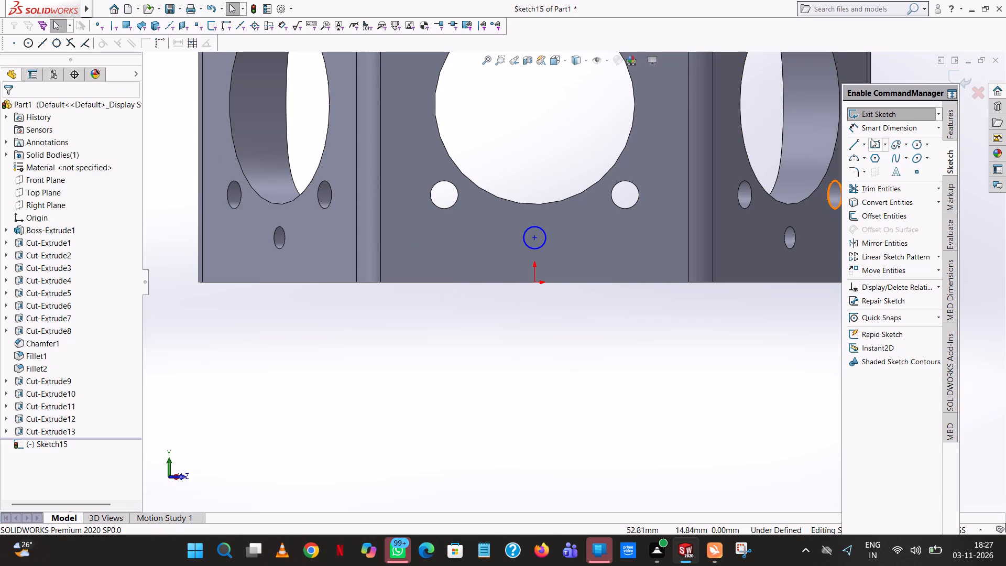
Dimension the small circle's centre at 8 mm vertically from the origin.
left_click(874, 126)
left_click(534, 237)
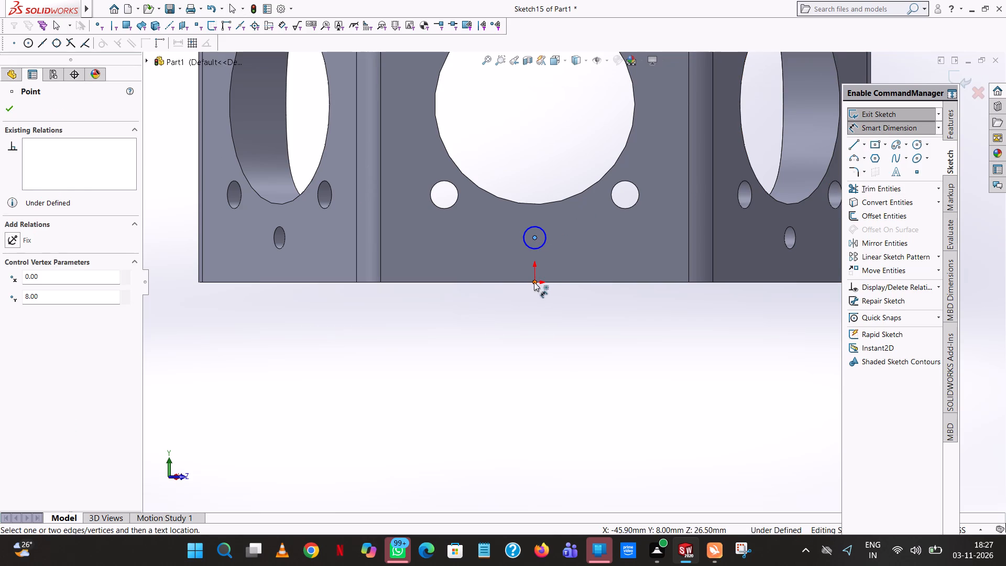
left_click(533, 283)
left_click(640, 298)
left_click(593, 285)
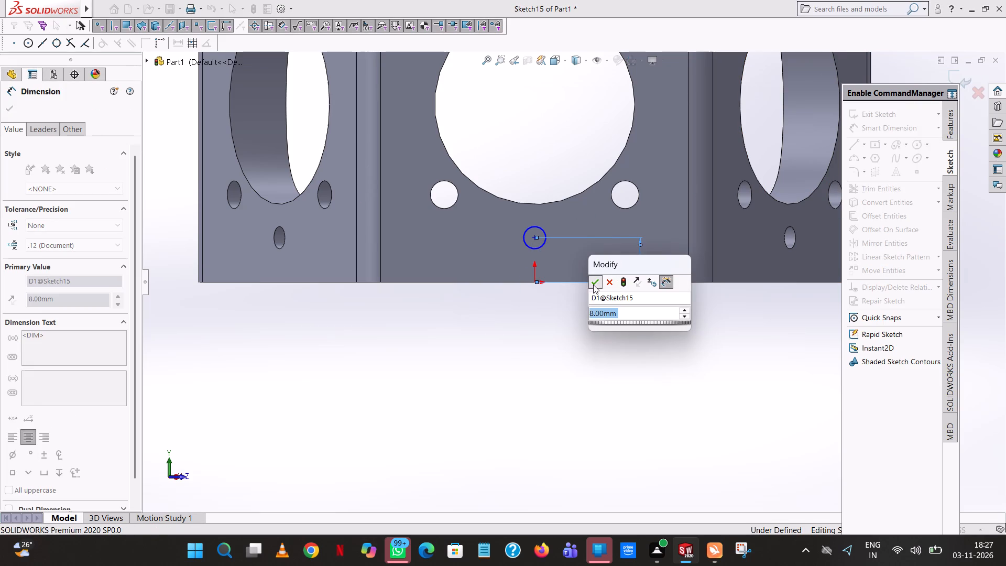
left_click(504, 372)
Dimension the vertical distance between the small circle and the large bore's centre at 24 mm.
left_click(544, 232)
left_click(614, 168)
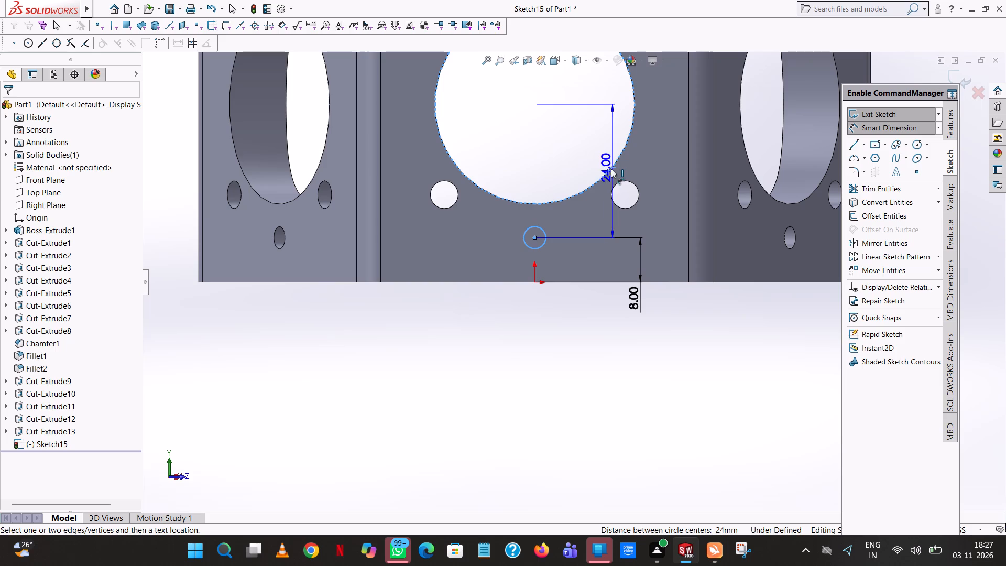
left_click(580, 144)
left_click(531, 130)
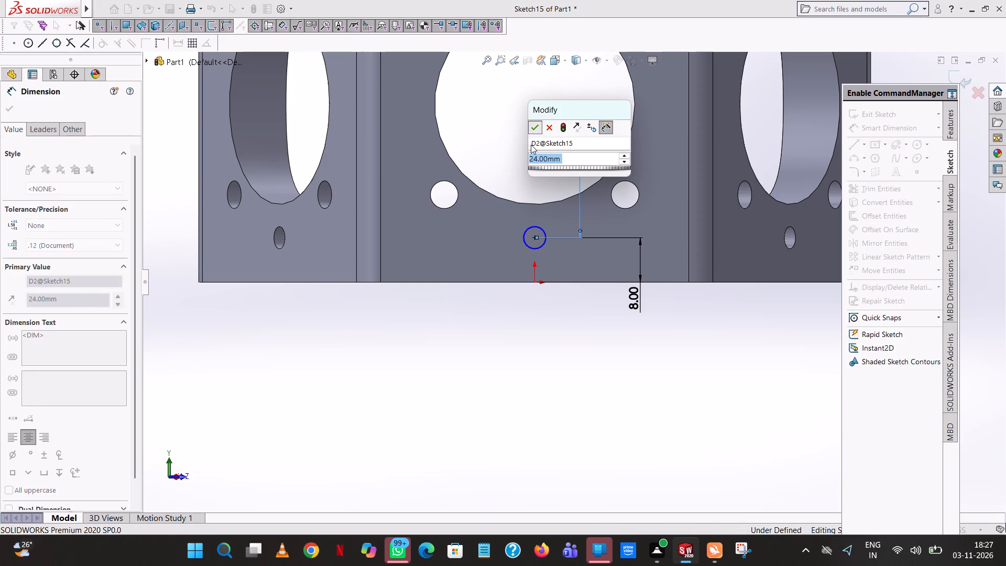
left_click(485, 323)
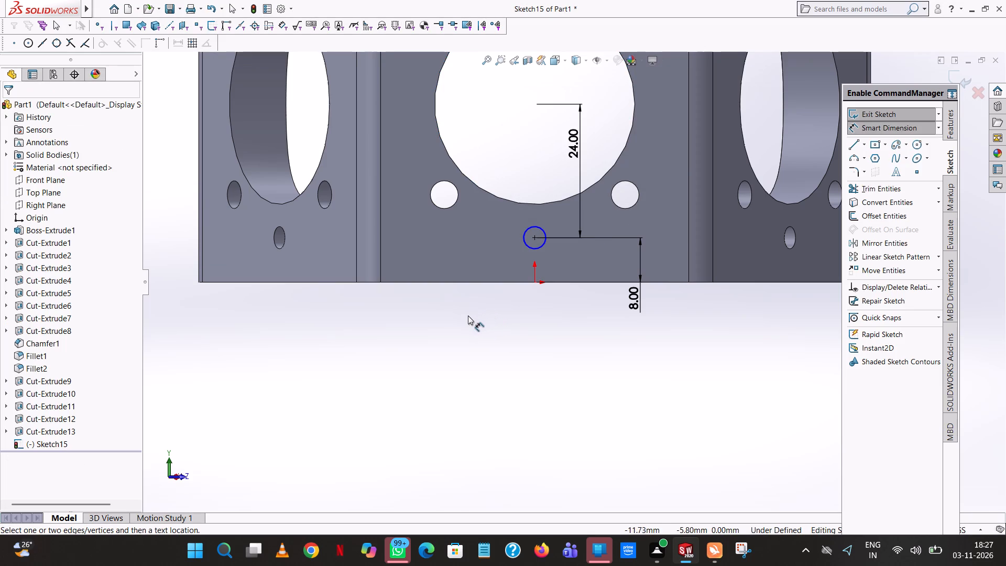
Dimension the small circle's diameter at 4 mm.
left_click(539, 225)
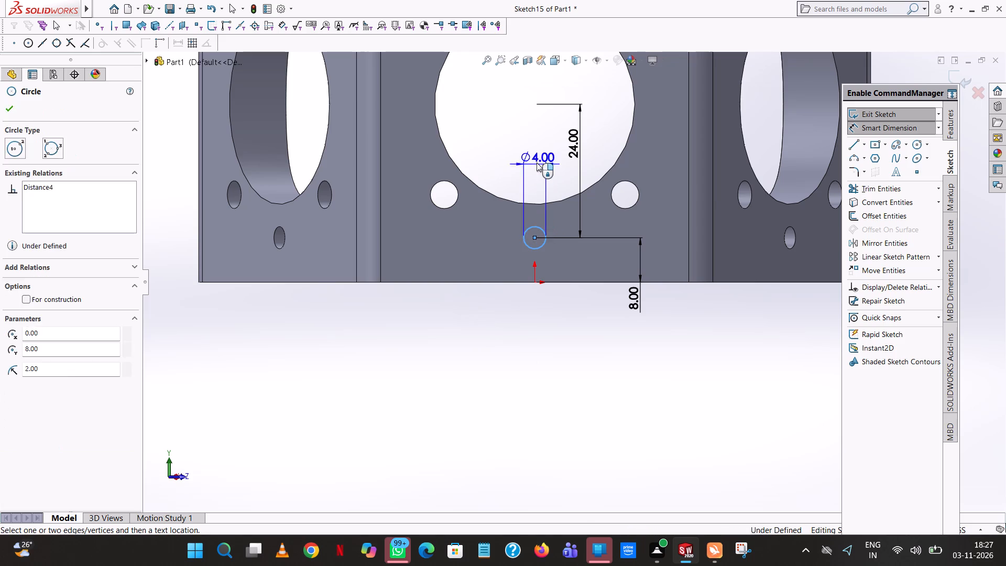
left_click(537, 161)
left_click(488, 140)
left_click(524, 387)
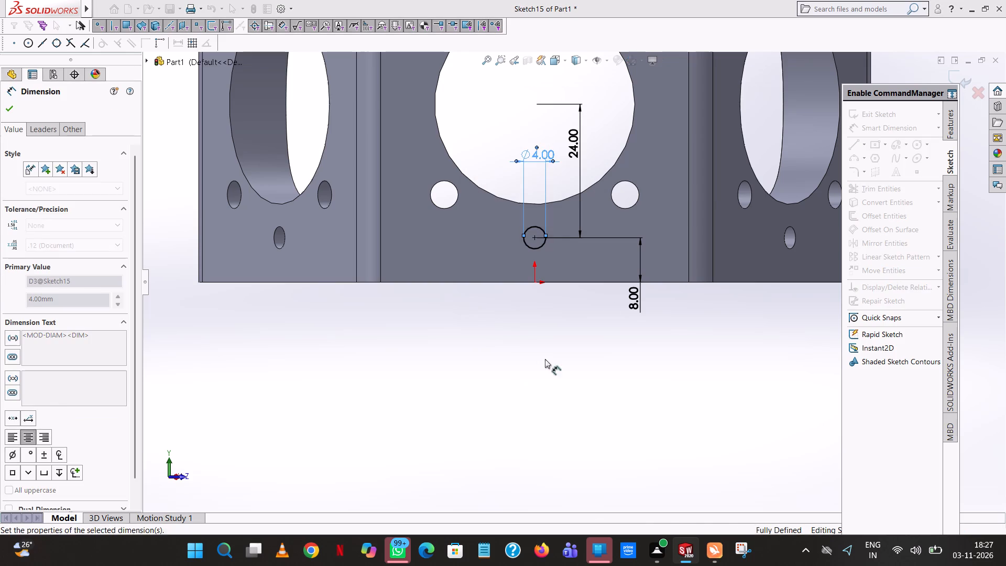
Cut the 4 mm circle into the side face as a blind extruded cut, 36 mm deep.
left_click(949, 129)
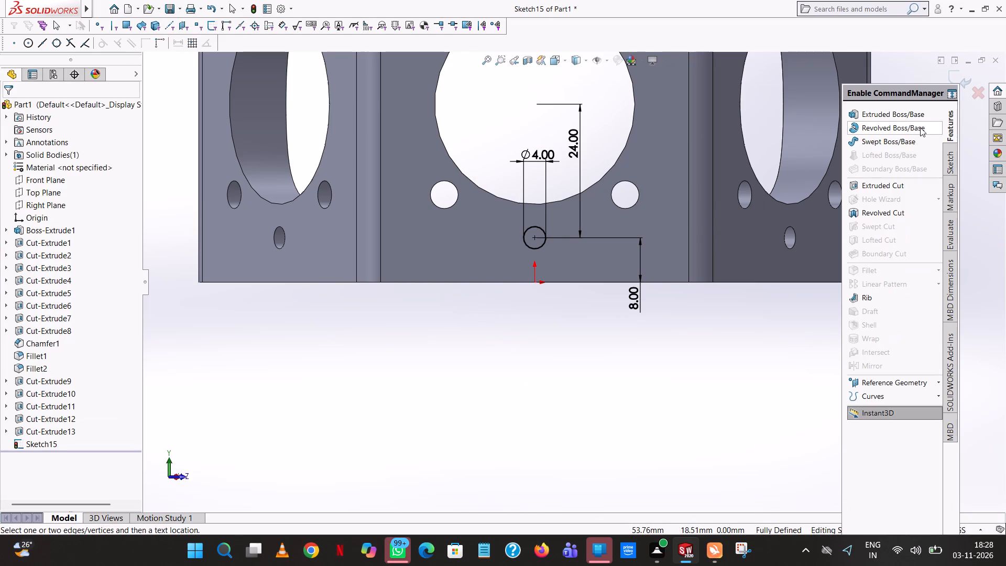
left_click(871, 184)
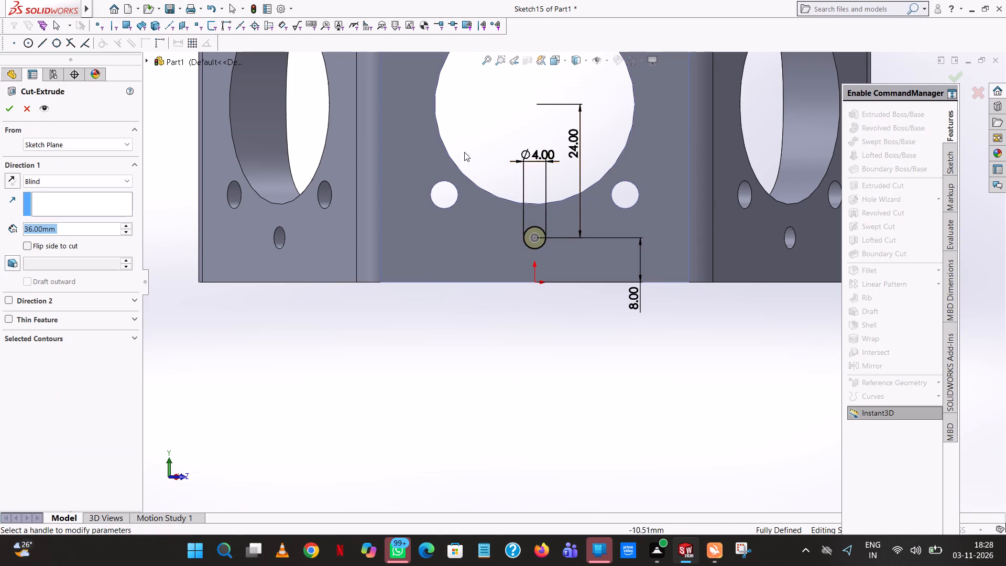
left_click(8, 111)
left_click(544, 367)
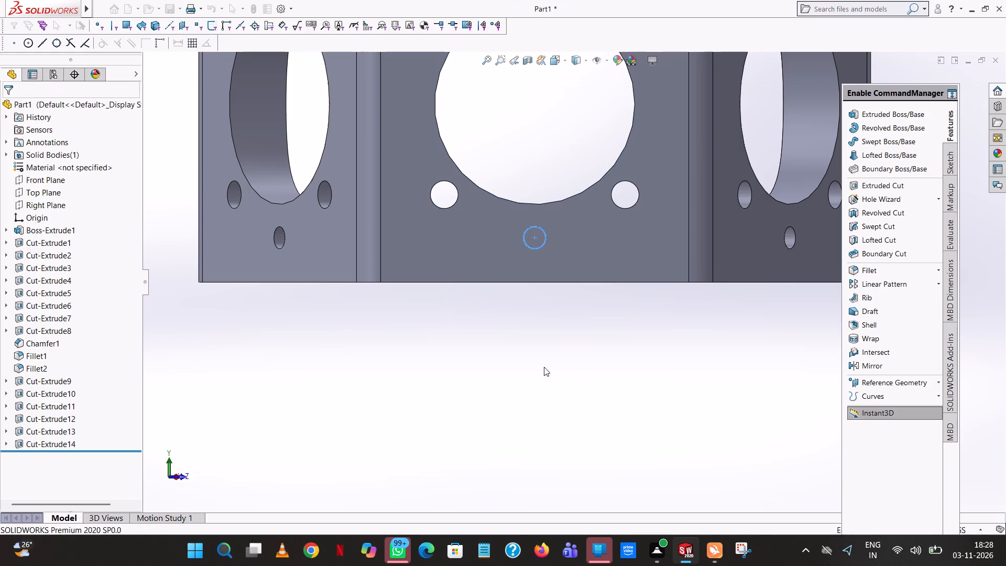
Start an extruded-cut sketch on the block's flat hexagonal bottom face and look straight at it from below.
middle_click_drag(544, 367, 548, 470)
scroll(532, 441, "up", 6)
middle_click_drag(532, 441, 580, 365)
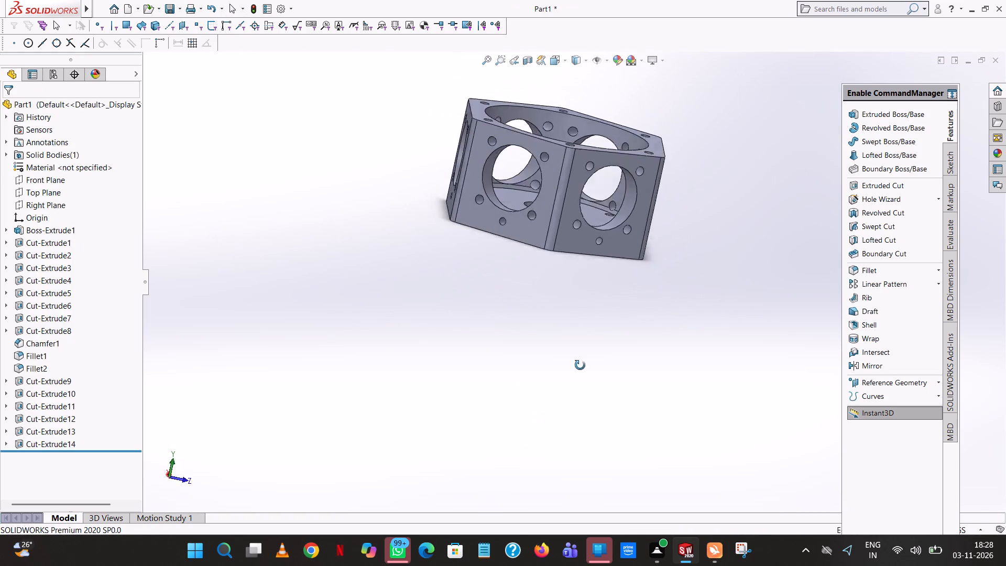
middle_click_drag(580, 365, 629, 474)
scroll(634, 462, "up", 1)
scroll(508, 335, "down", 1)
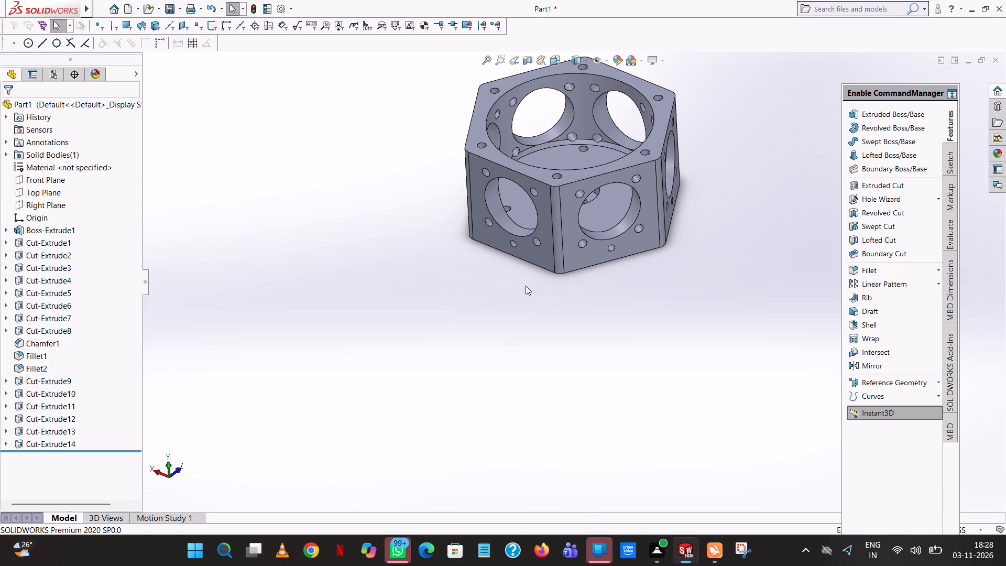
middle_click_drag(526, 286, 608, 34)
scroll(526, 286, "up", 2)
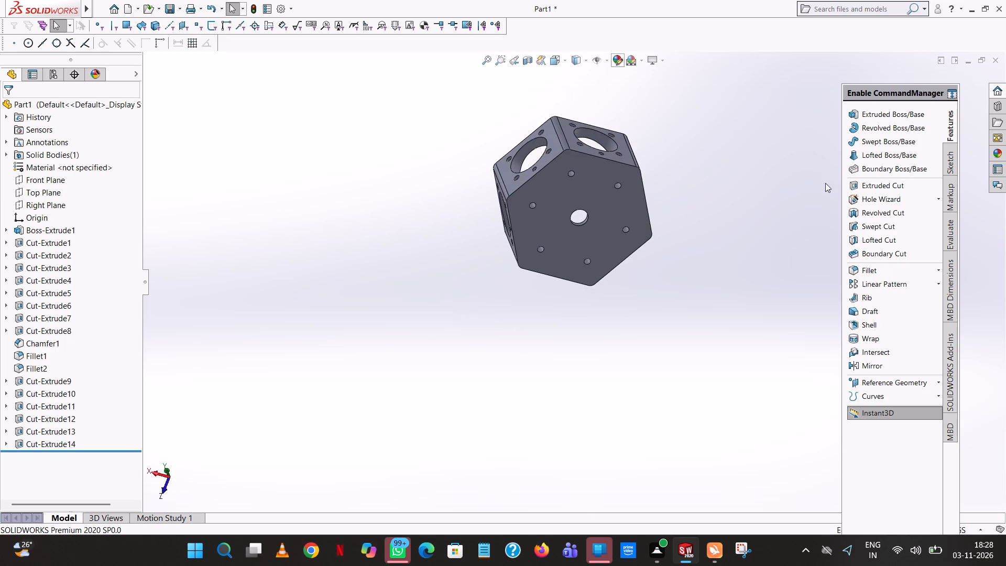
left_click(868, 191)
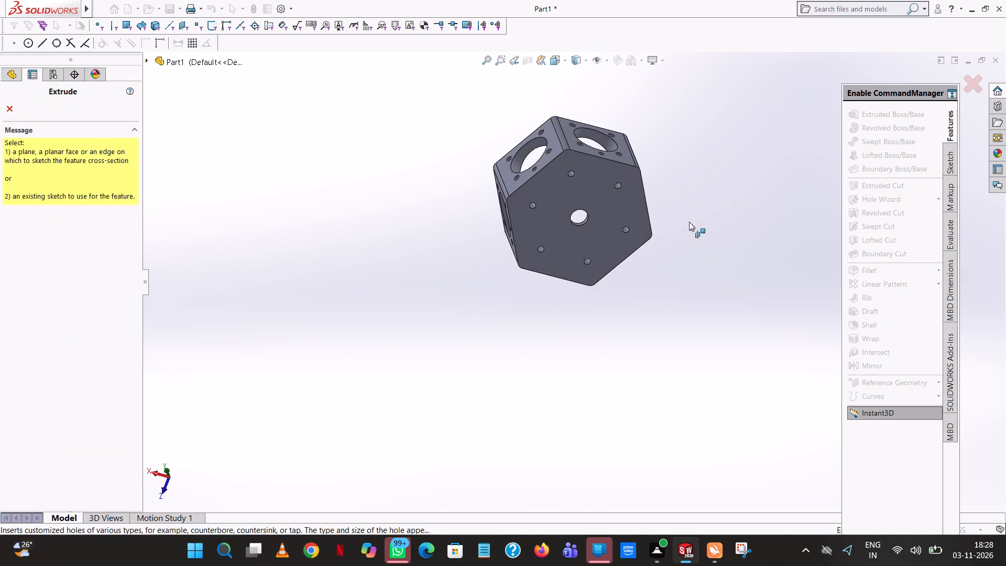
middle_click_drag(686, 190, 662, 102)
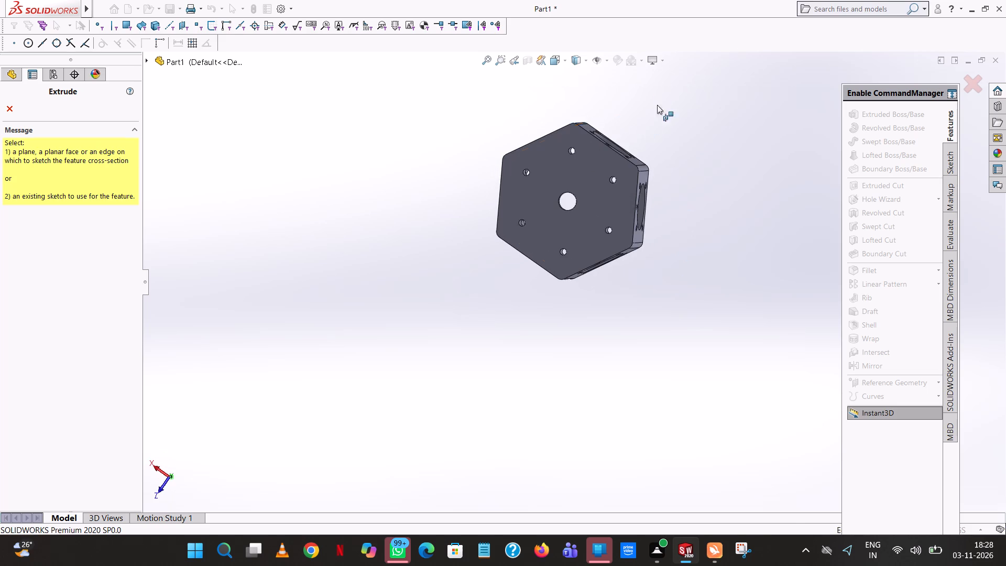
left_click(590, 181)
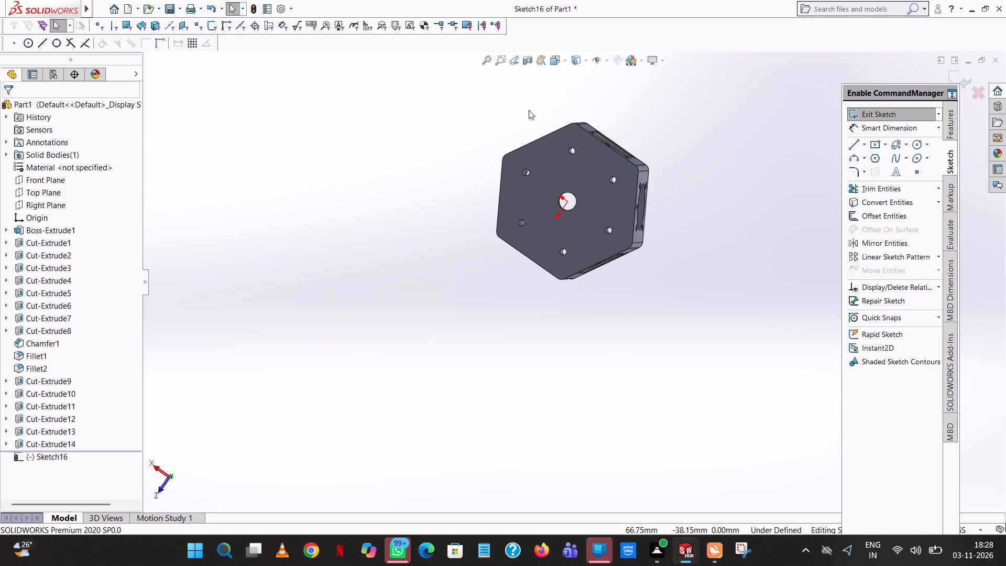
left_click(563, 60)
left_click(614, 123)
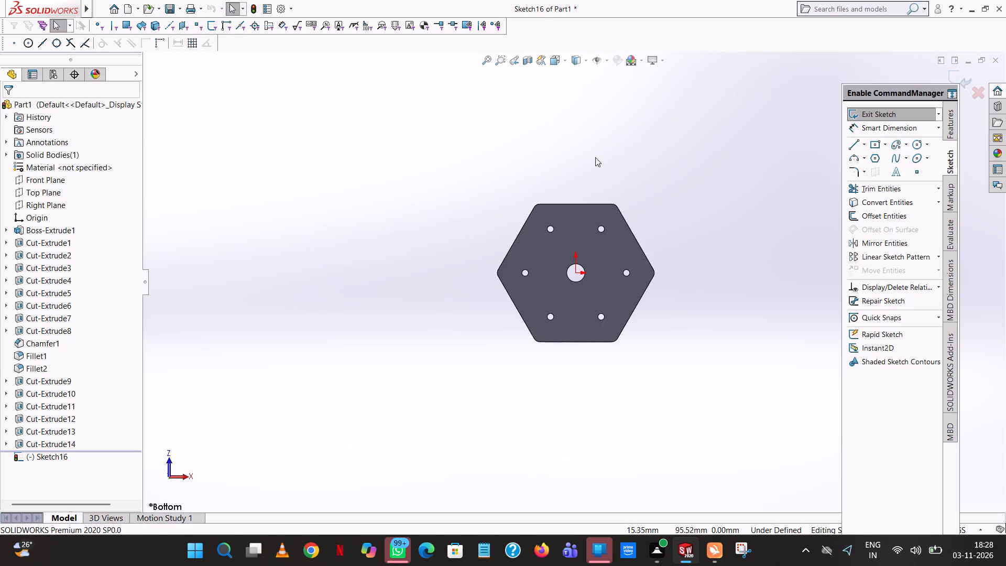
scroll(593, 263, "down", 3)
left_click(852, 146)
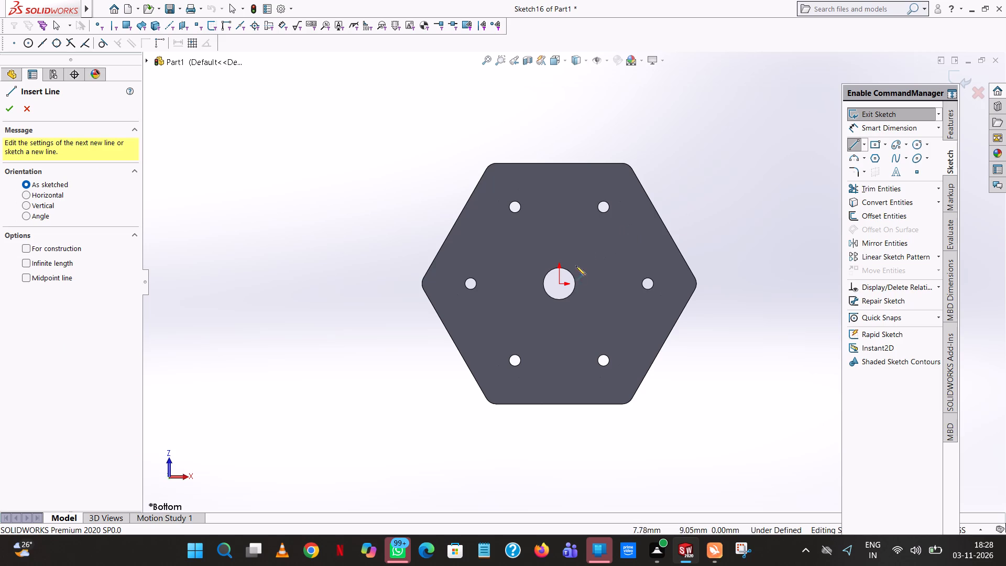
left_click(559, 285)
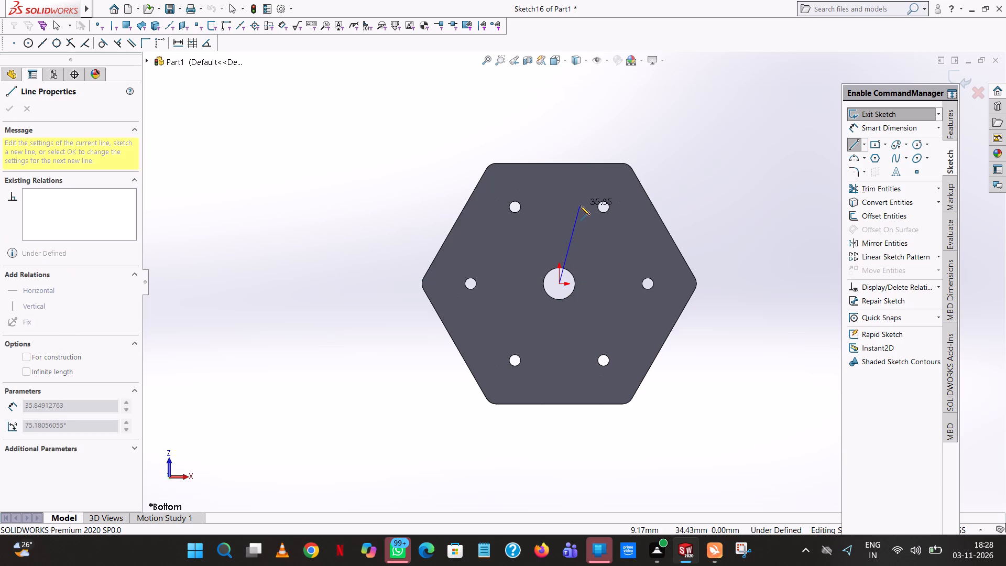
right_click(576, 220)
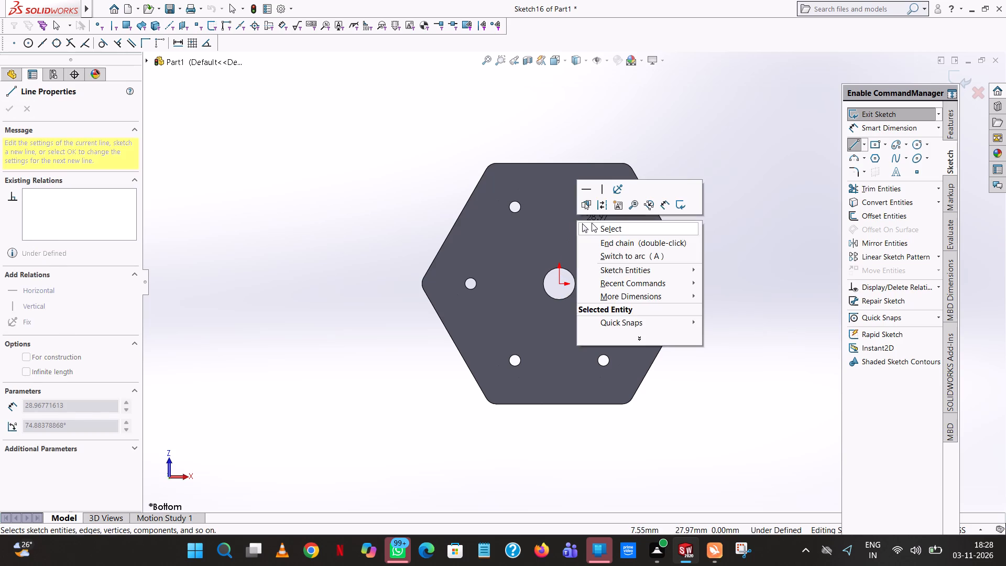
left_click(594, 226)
Sketch a circle centred on the origin of the bottom face with a radius of 20 mm.
left_click(918, 141)
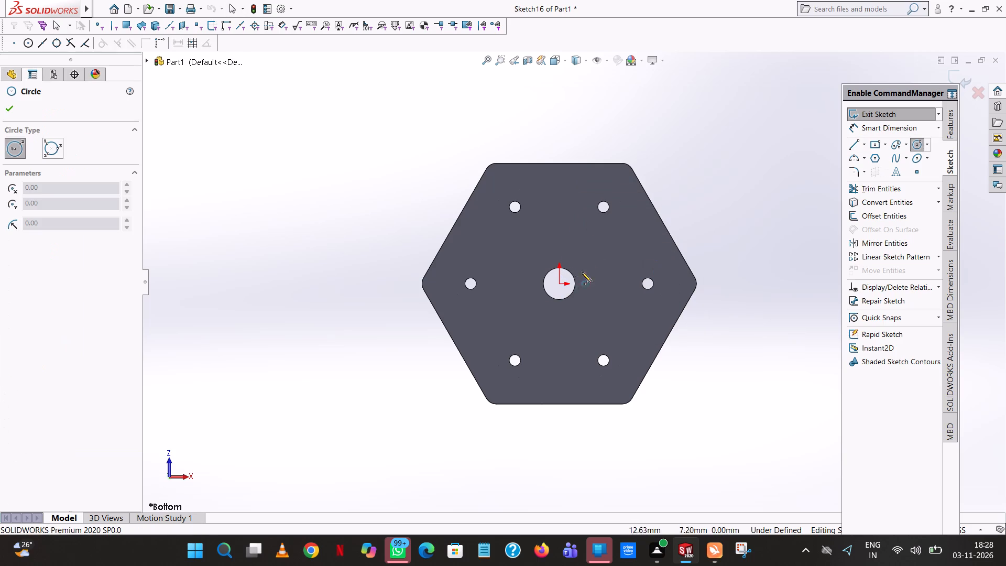
left_click(562, 284)
left_click(555, 231)
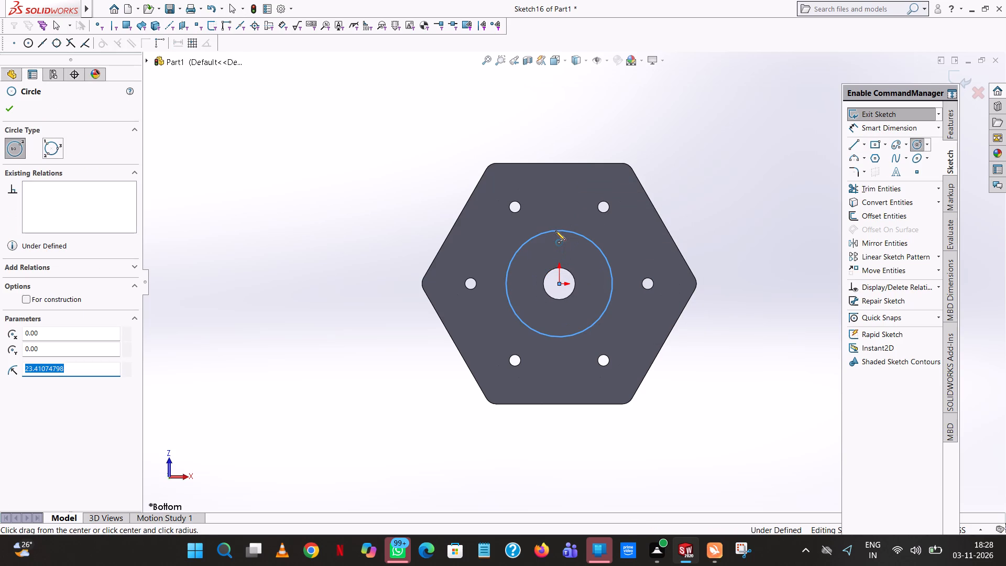
type("20")
key("Return")
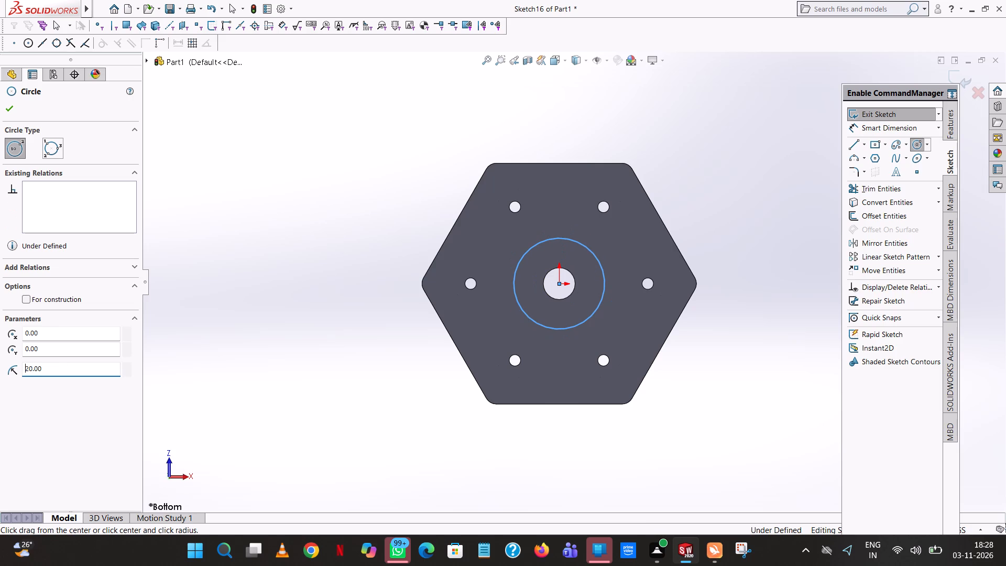
right_click(555, 231)
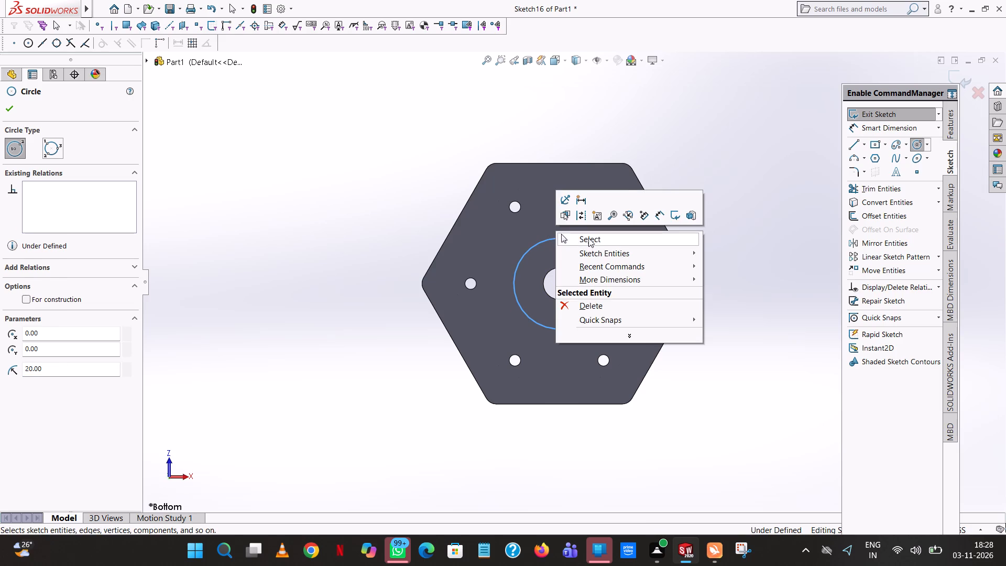
left_click(588, 238)
left_click(763, 206)
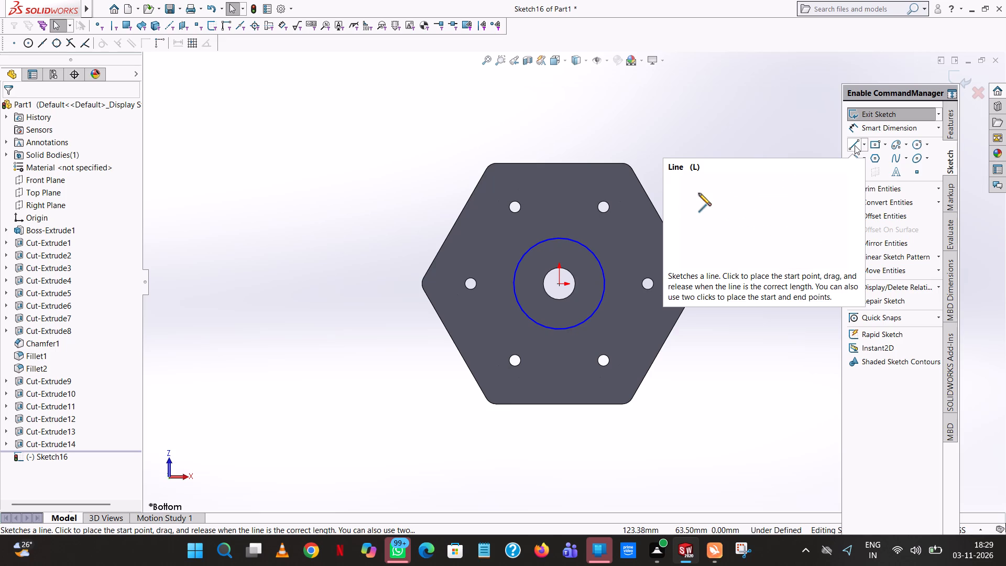
Sketch a line about 60.43 mm long from the origin to the hexagon's upper-right rounded corner, at 60°.
left_click(855, 145)
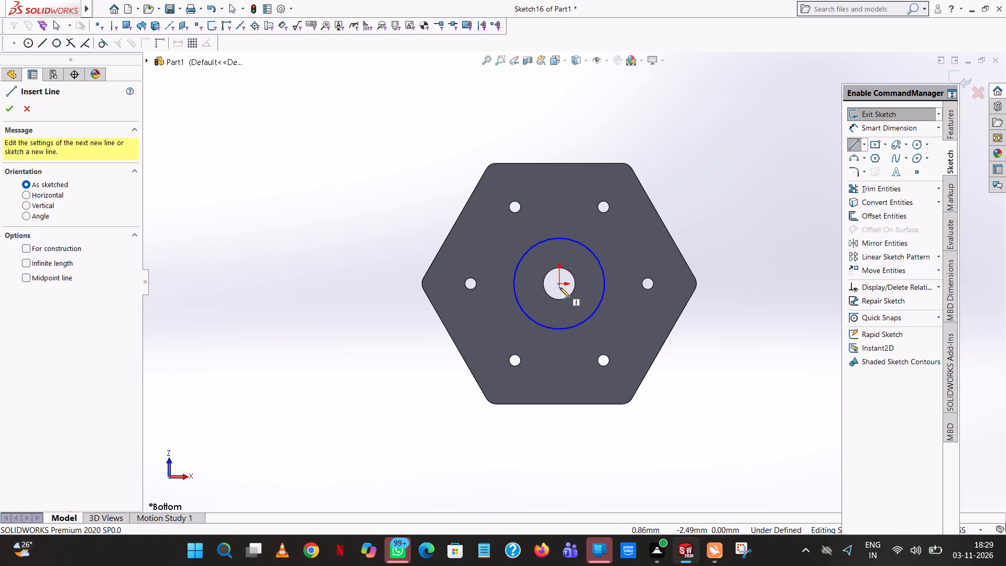
left_click(560, 286)
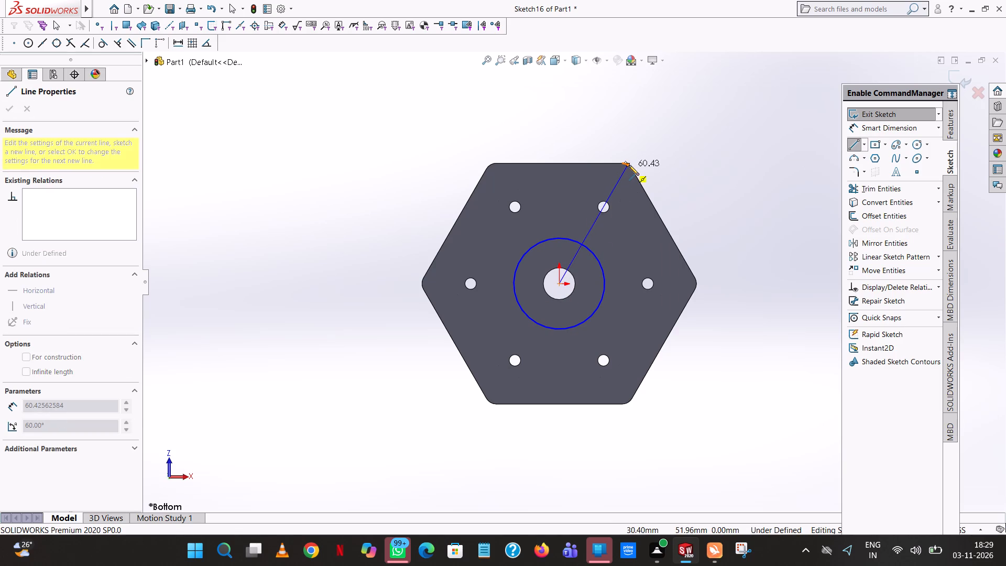
left_click(628, 166)
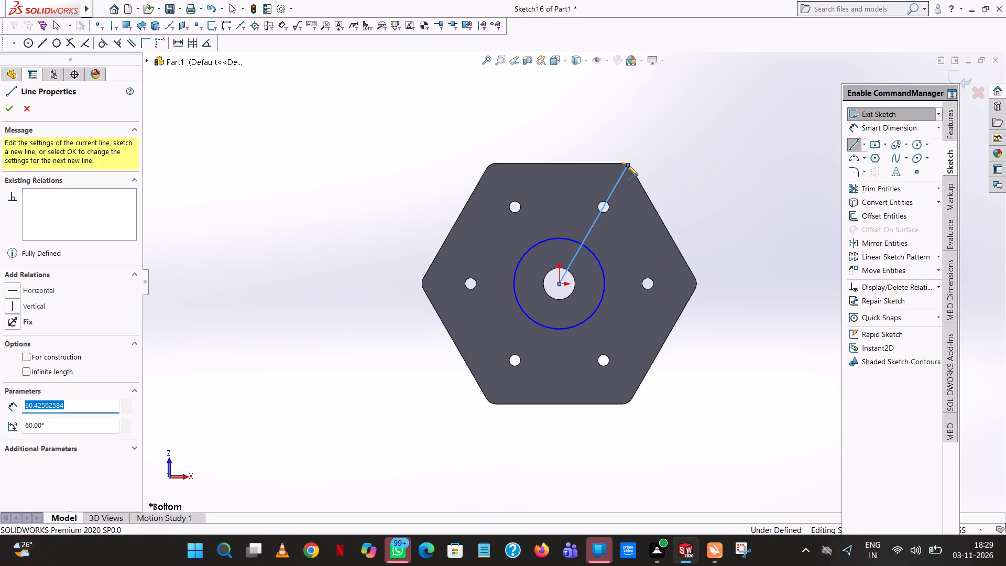
right_click(628, 166)
left_click(650, 173)
Sketch a line about 60.43 mm long from the origin to the hexagon's lower-right rounded corner, at 300°.
left_click(854, 149)
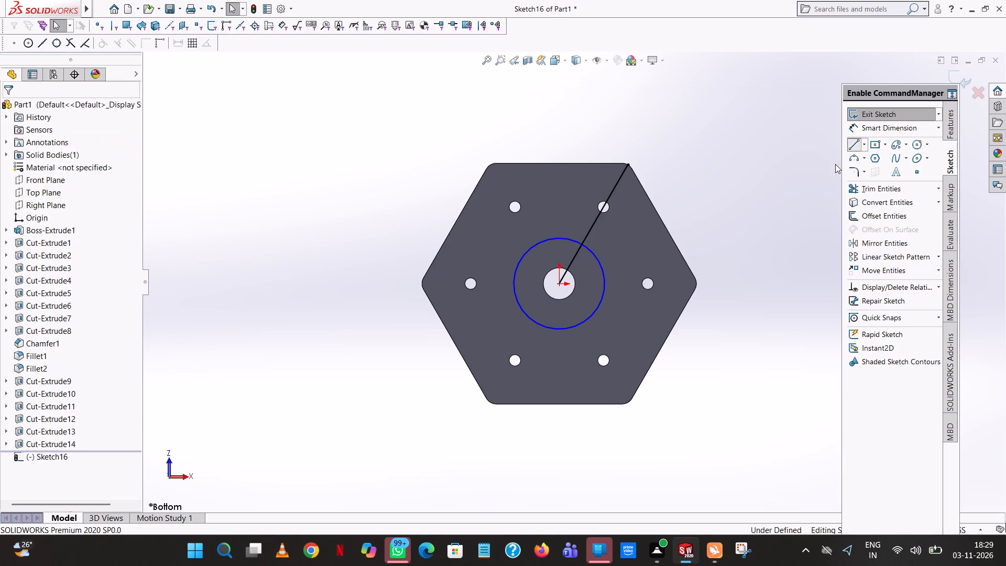
left_click(558, 283)
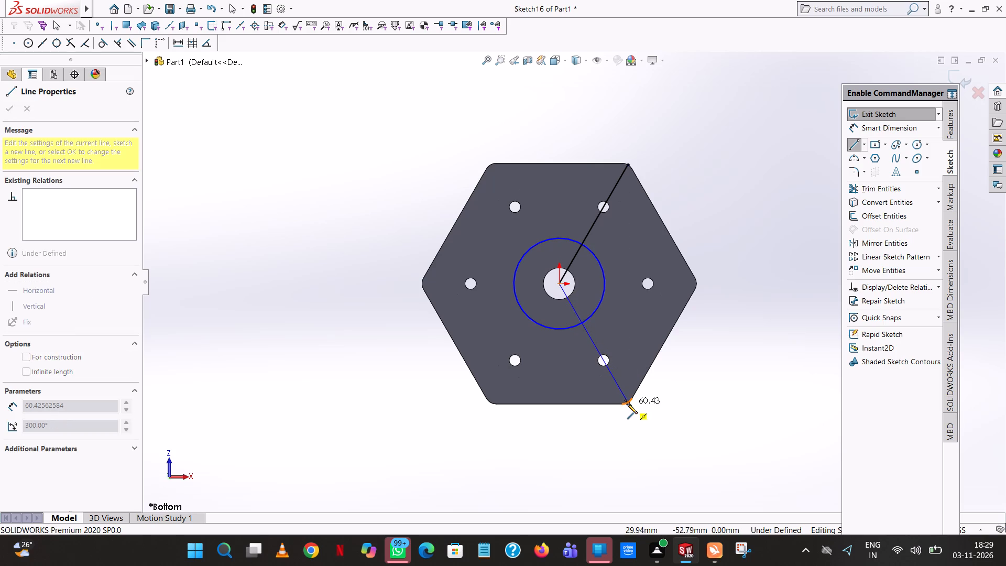
scroll(626, 407, "down", 10)
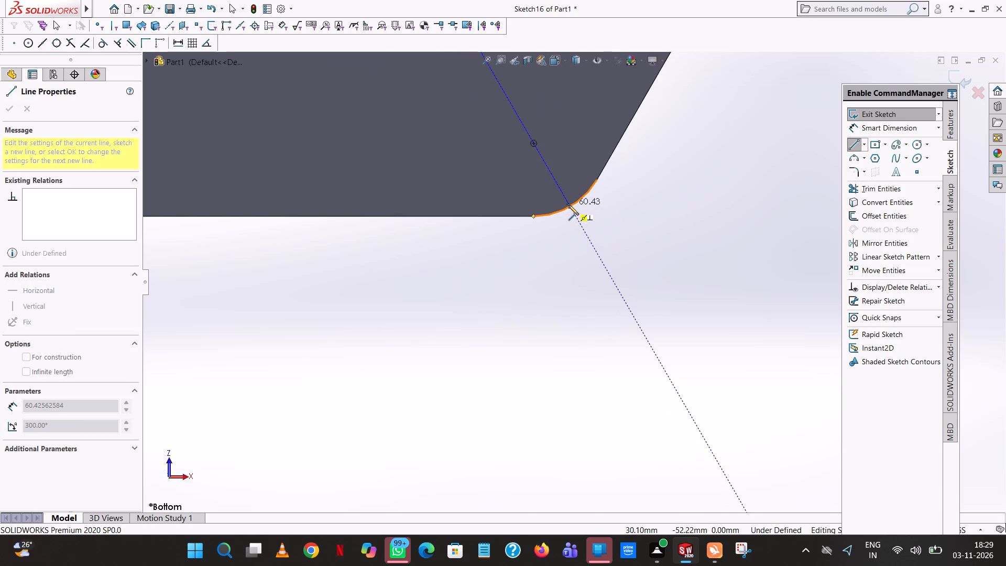
left_click(570, 207)
right_click(570, 207)
left_click(596, 222)
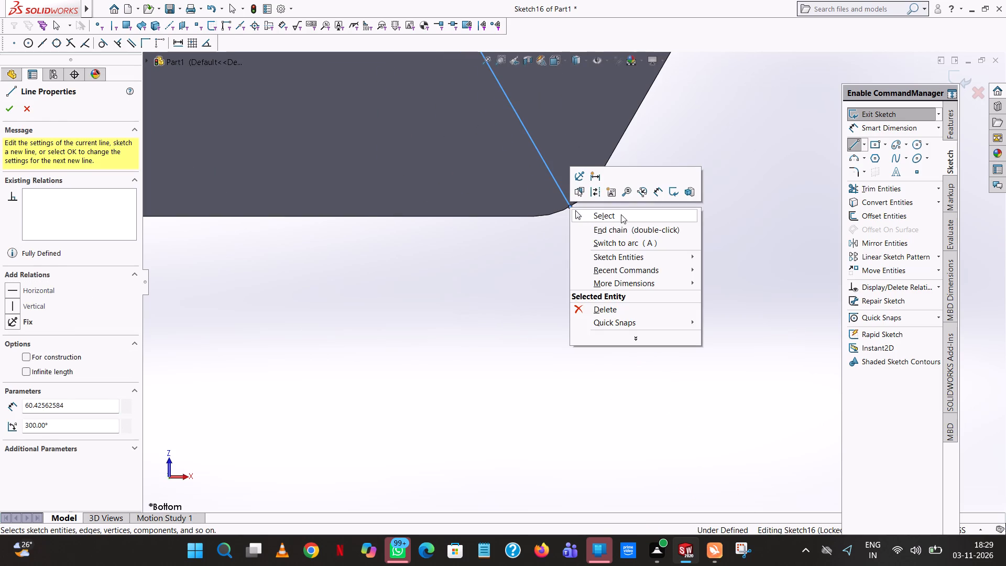
left_click(621, 214)
Sketch a line about 61 mm long from the origin to the hexagon's lower-left rounded corner, at about 240°.
left_click(856, 143)
scroll(660, 180, "up", 6)
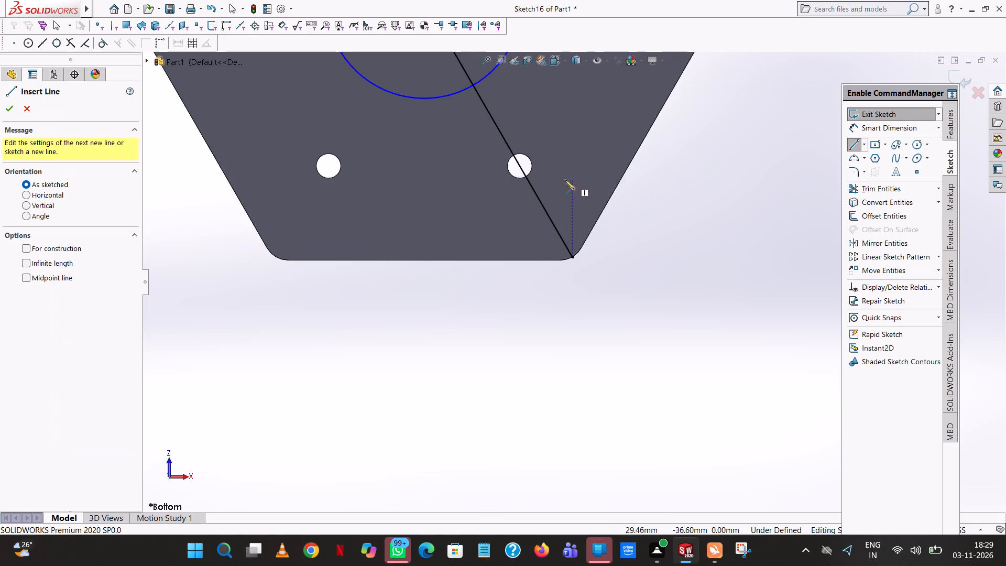
scroll(487, 148, "up", 5)
left_click(513, 169)
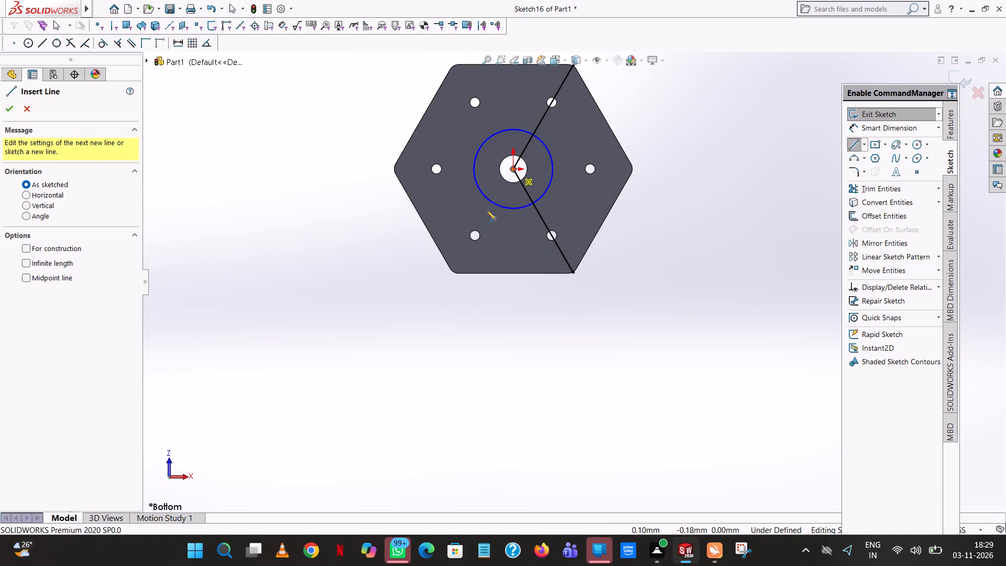
scroll(451, 270, "down", 9)
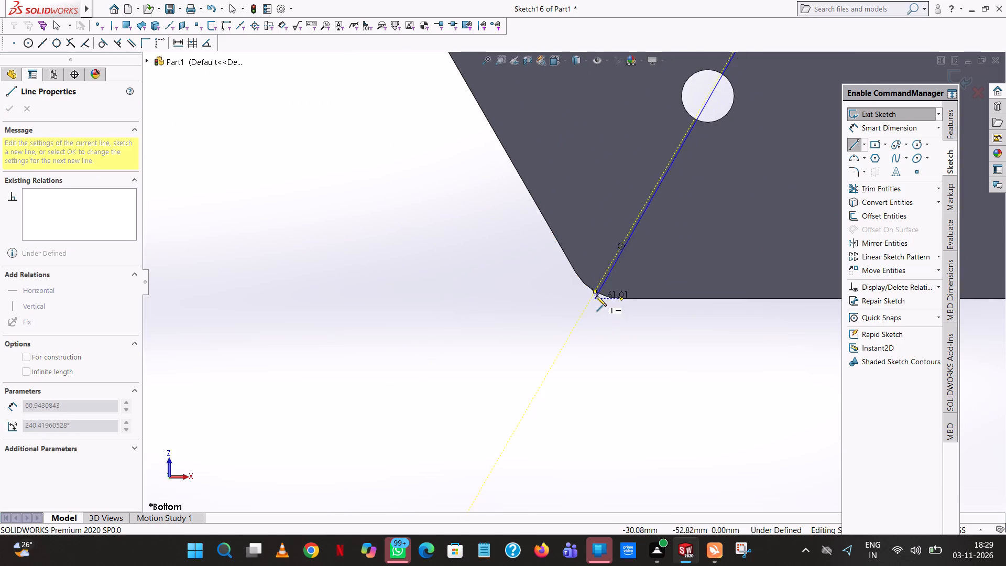
left_click(594, 292)
right_click(594, 292)
left_click(609, 297)
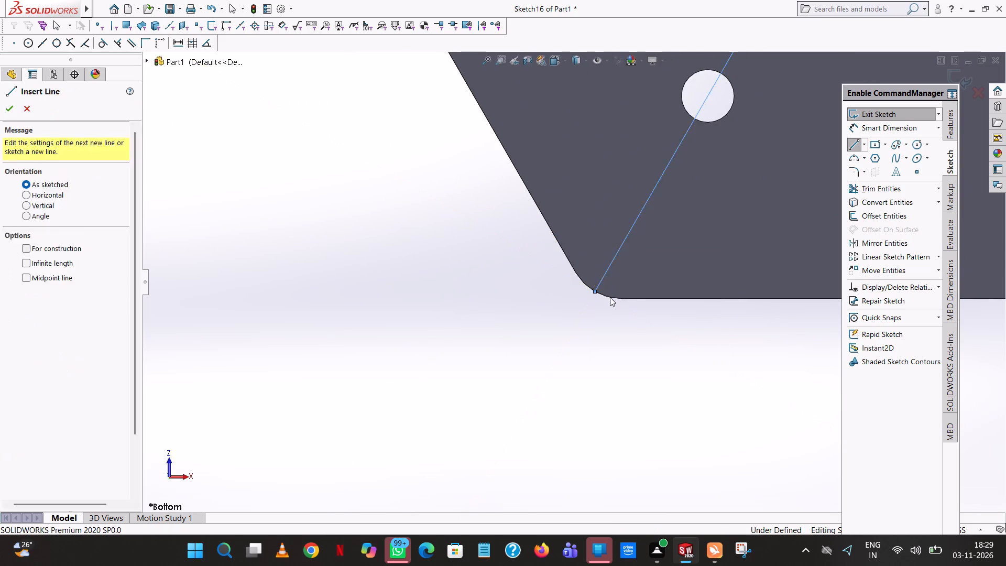
Sketch a line about 60.43 mm long from the origin to the hexagon's upper-left rounded corner, at 120°.
scroll(631, 276, "up", 6)
left_click(846, 143)
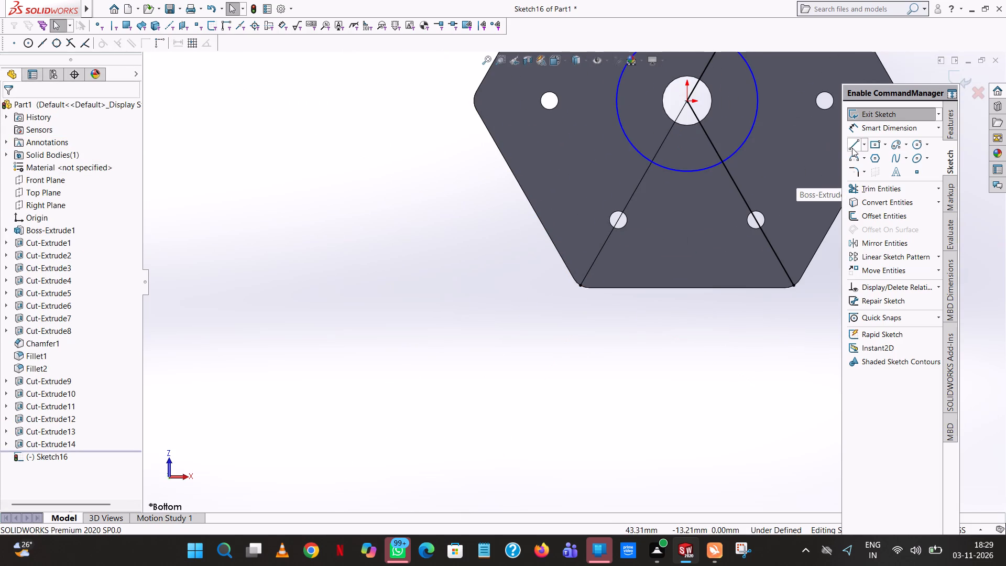
left_click(852, 148)
scroll(695, 133, "up", 5)
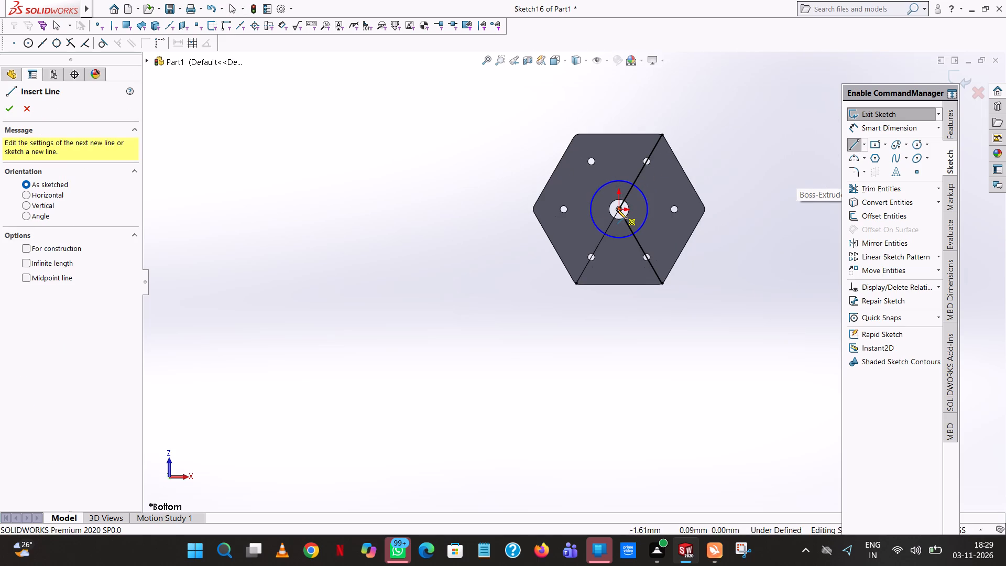
left_click(617, 209)
scroll(587, 136, "down", 9)
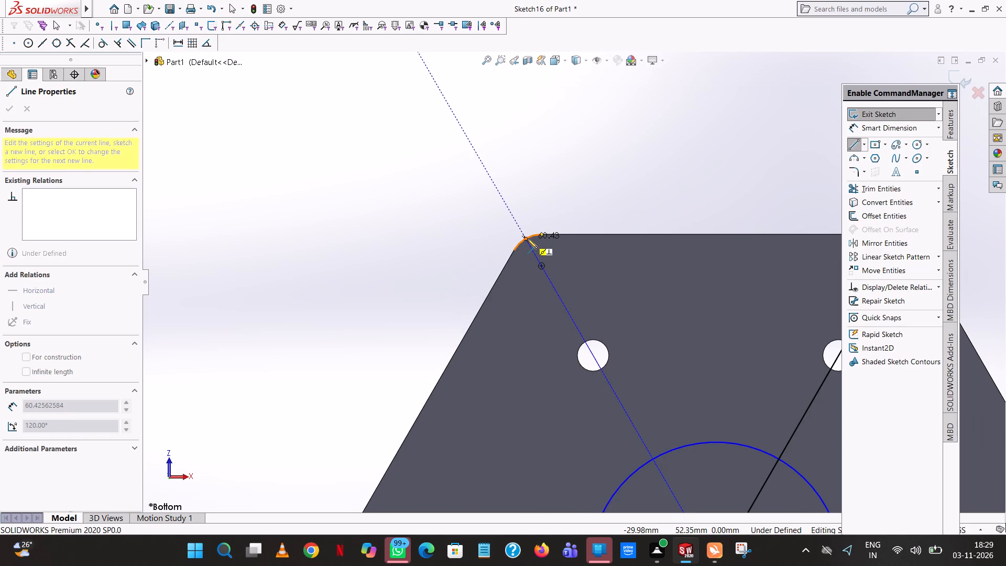
left_click(526, 238)
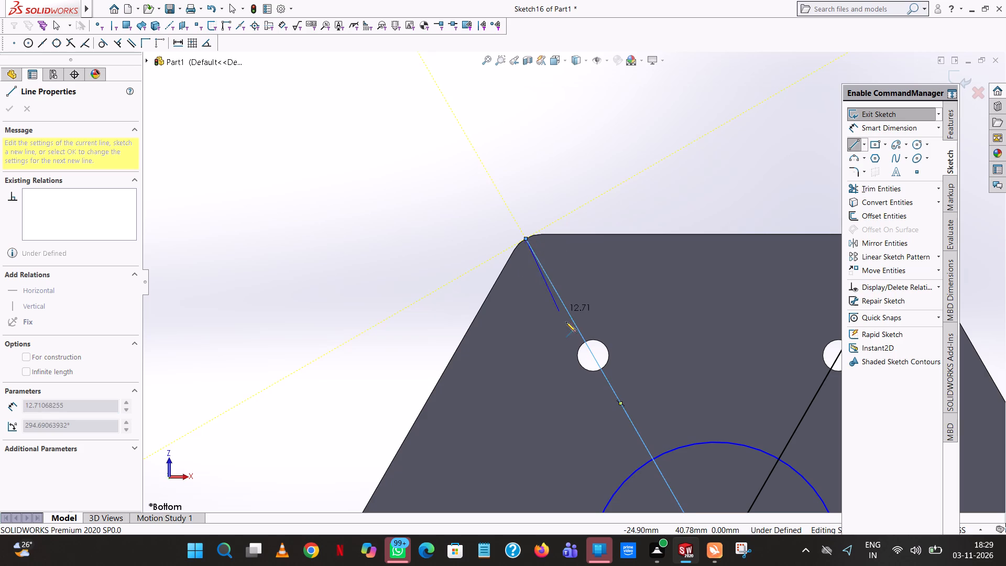
right_click(327, 285)
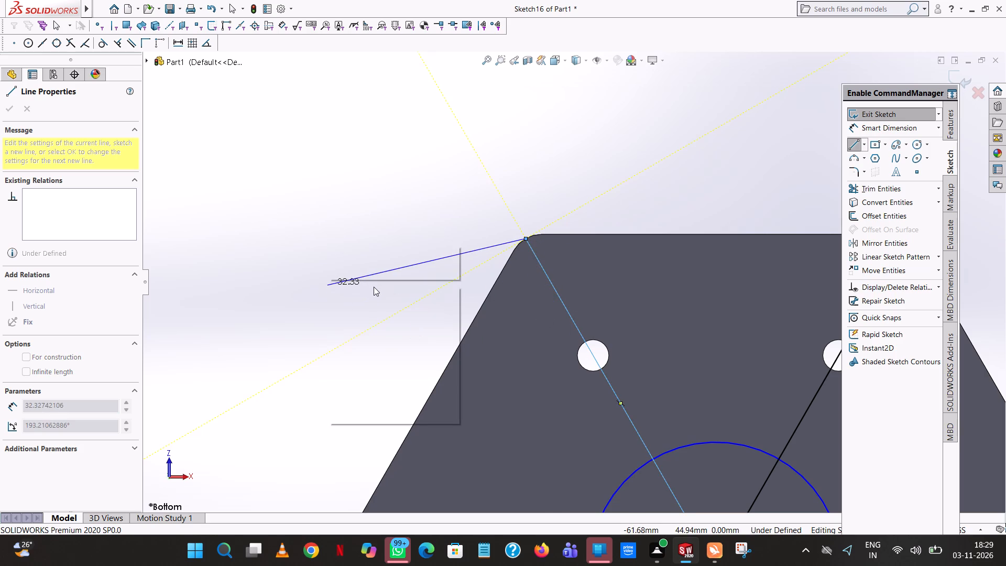
left_click(373, 288)
scroll(383, 291, "up", 2)
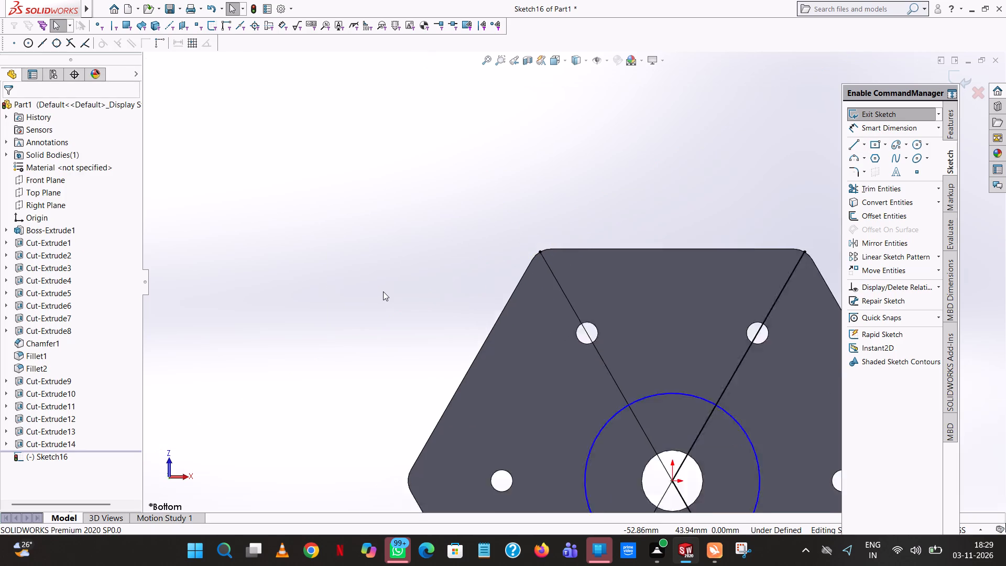
Sketch a 2 mm radius circle where the upper-right 60° line crosses the 20 mm radius circle.
scroll(383, 291, "up", 3)
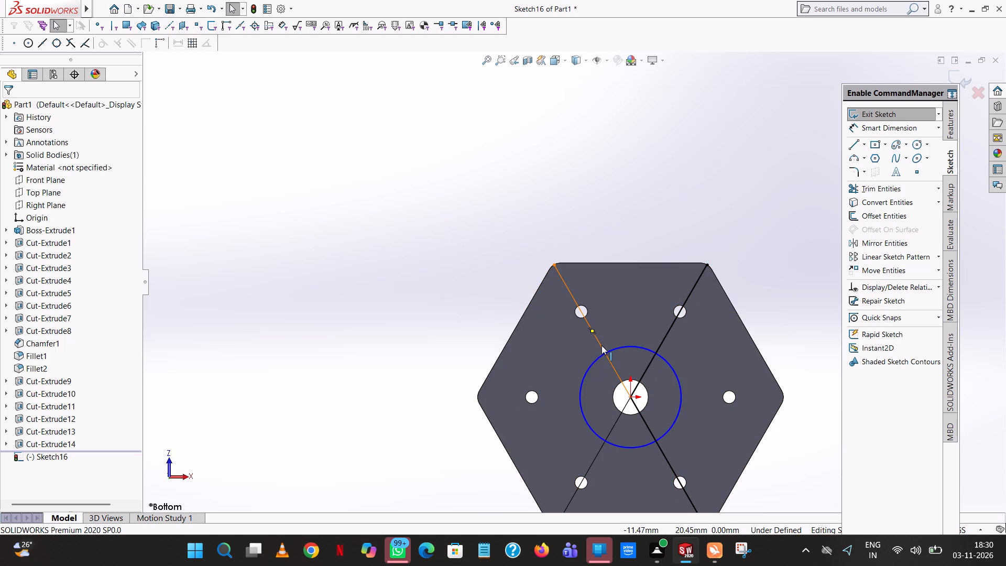
scroll(609, 347, "up", 1)
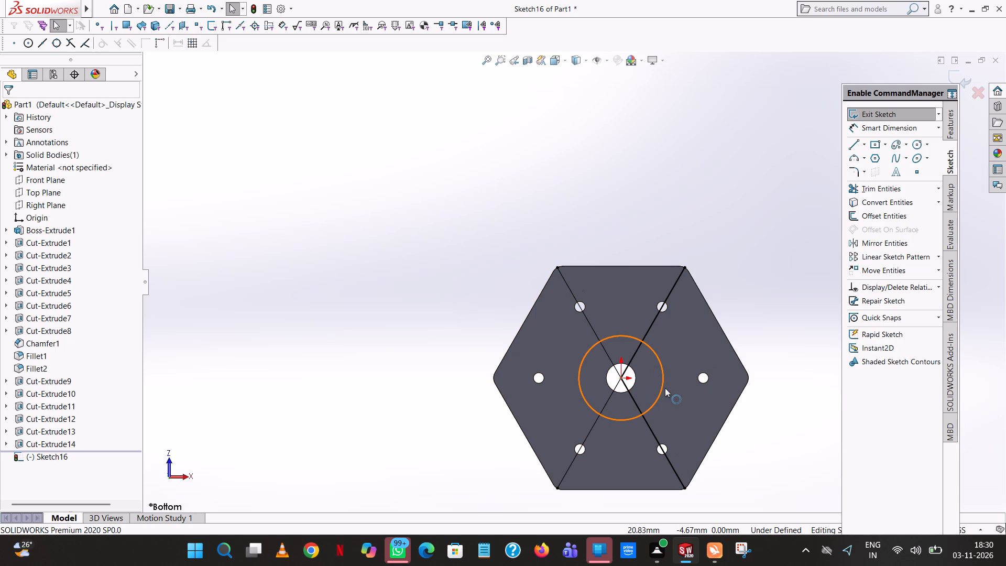
scroll(646, 410, "down", 2)
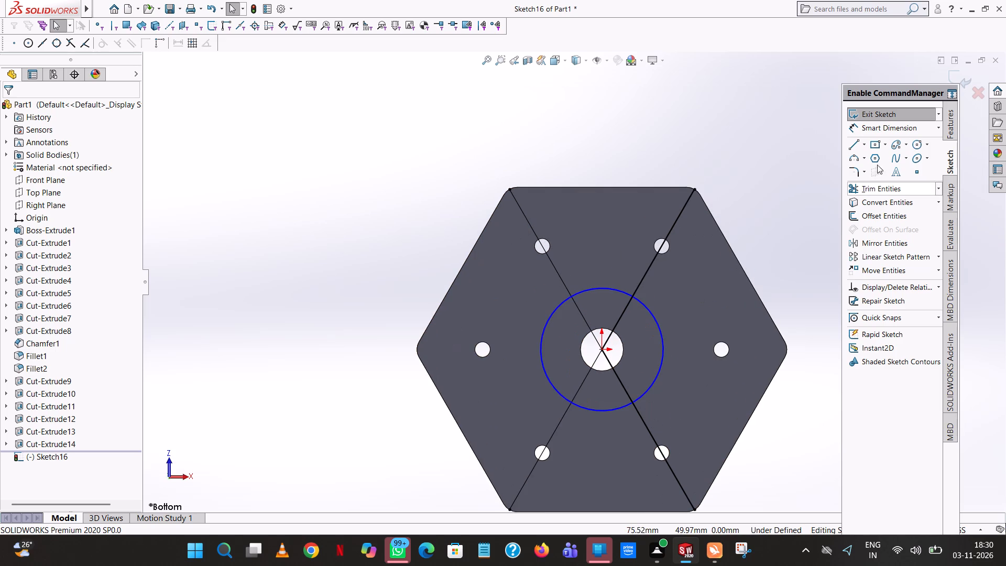
left_click(916, 148)
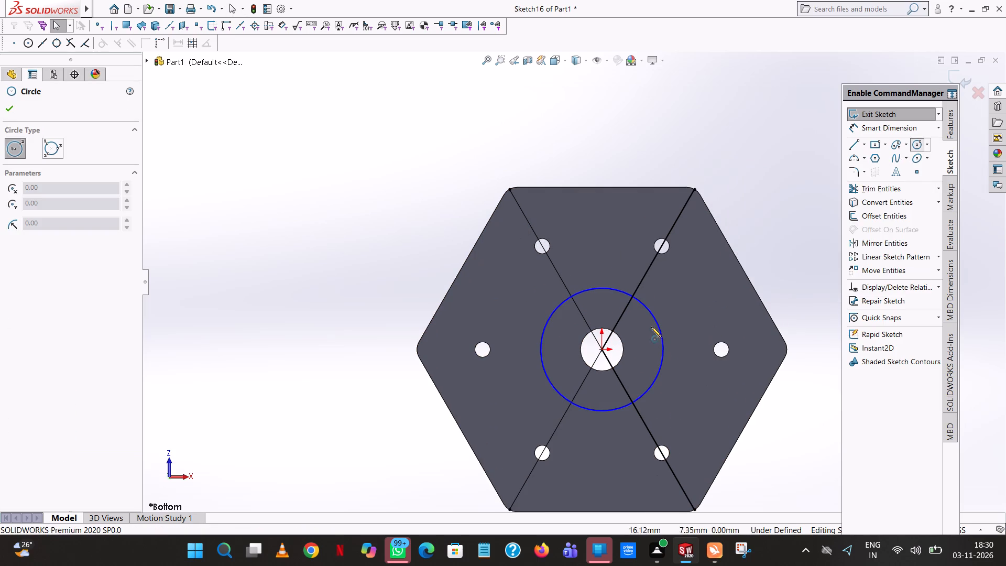
scroll(623, 313, "down", 10)
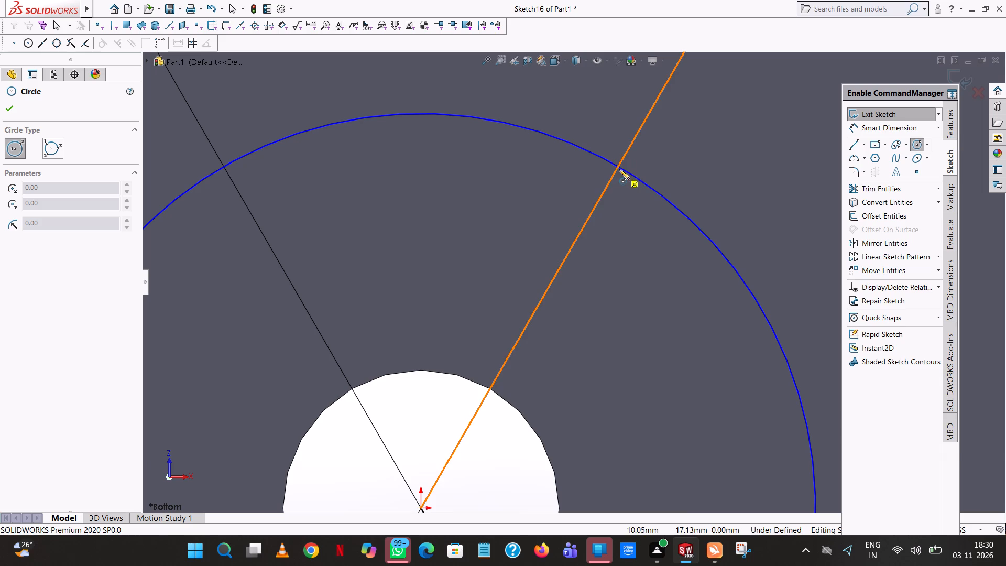
left_click(619, 167)
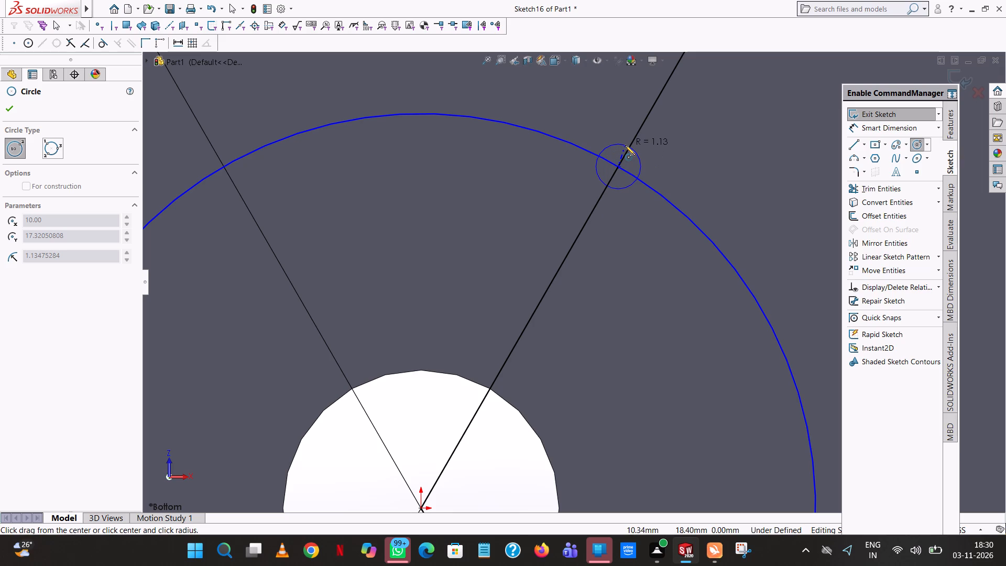
left_click(625, 145)
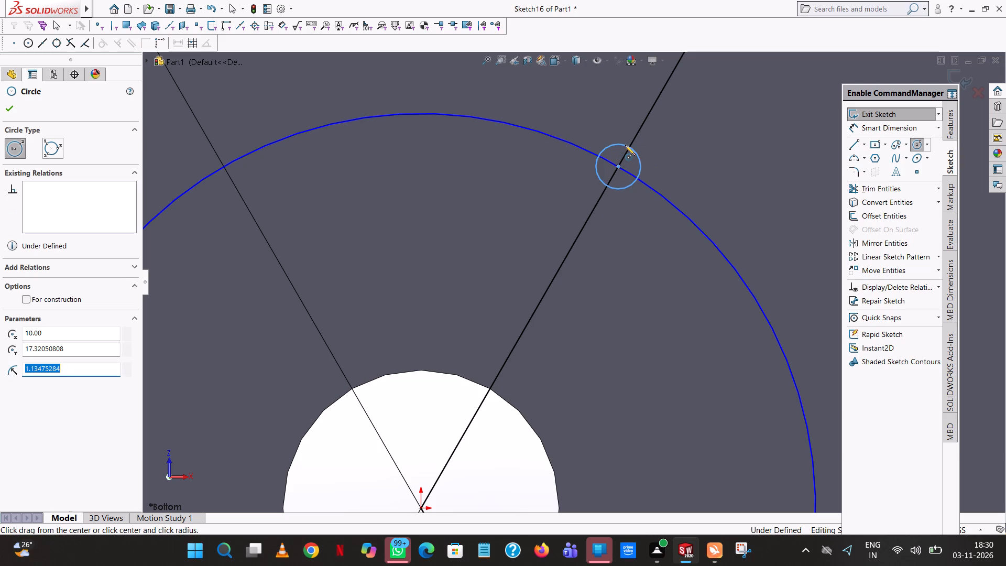
key("2")
key("Return")
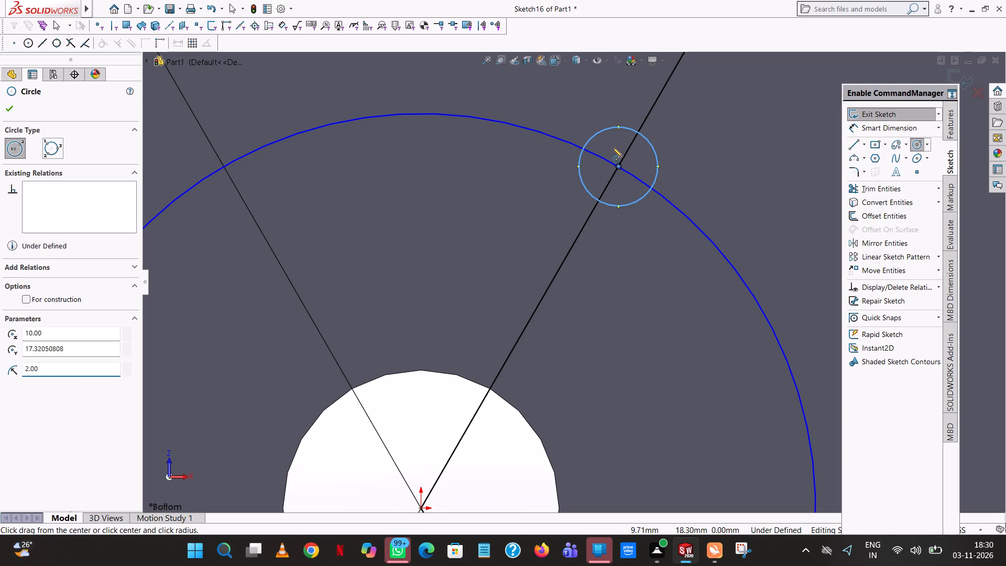
Sketch a 2 mm radius circle on the 20 mm radius circle's rightmost point, centred at X 20, Y 0.
scroll(608, 217, "up", 11)
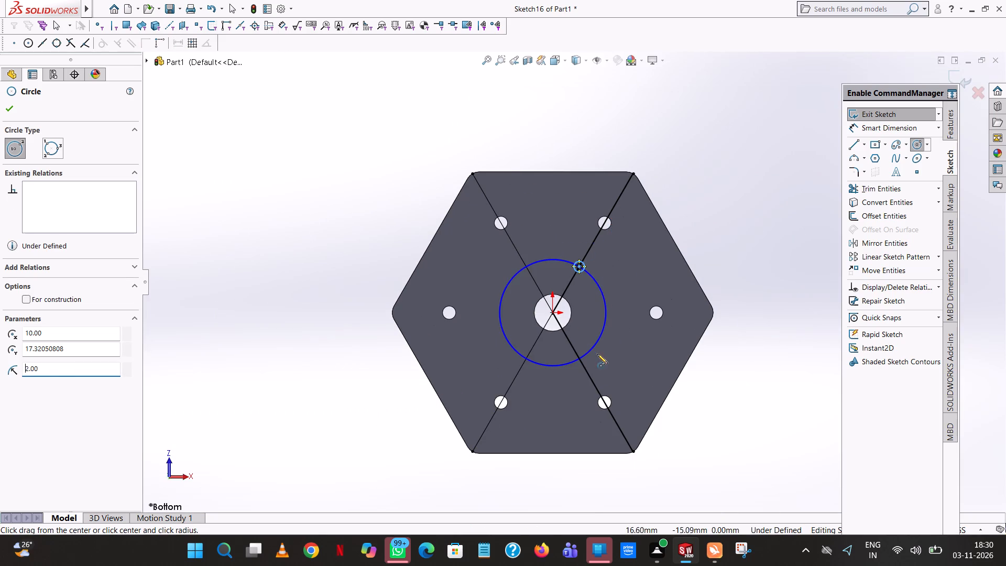
left_click(606, 313)
left_click(619, 305)
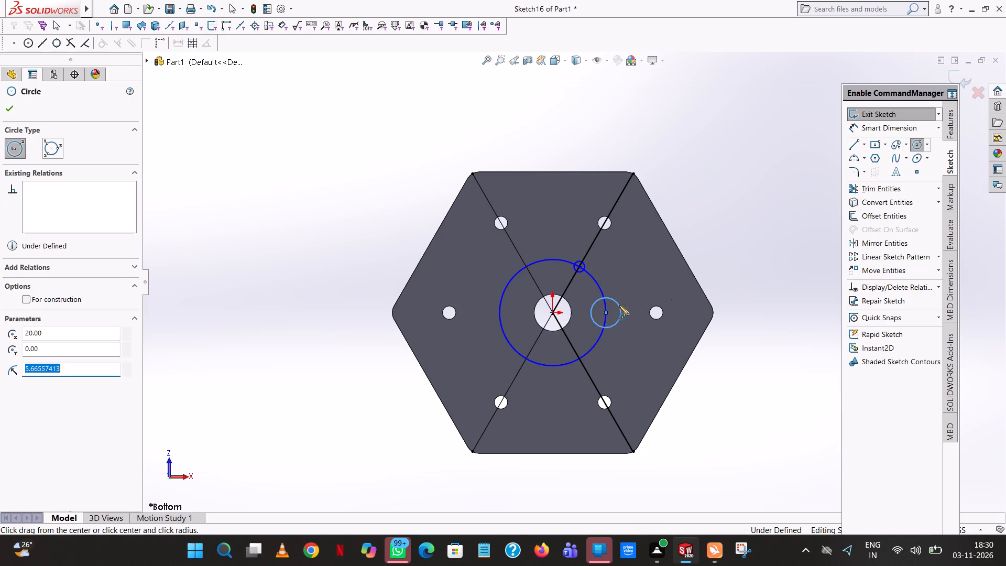
key("2")
key("Return")
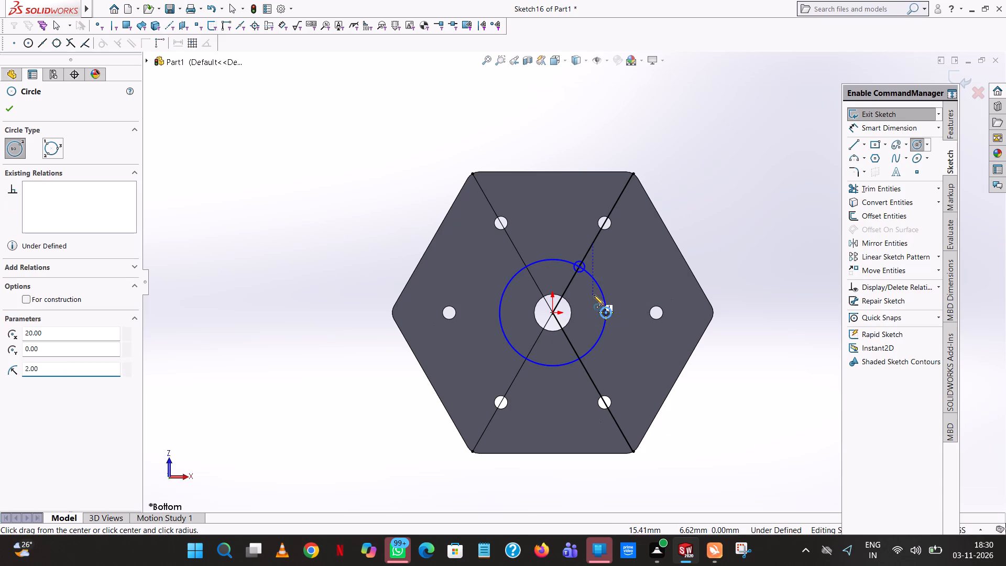
Sketch a 2 mm radius circle where the lower-right 300° line crosses the 20 mm radius circle.
scroll(606, 374, "down", 6)
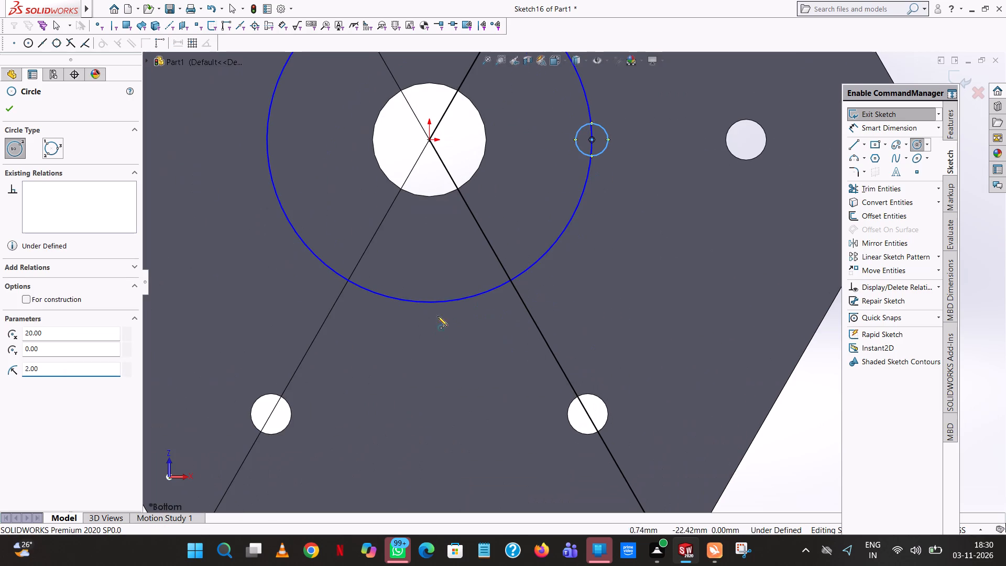
left_click(509, 280)
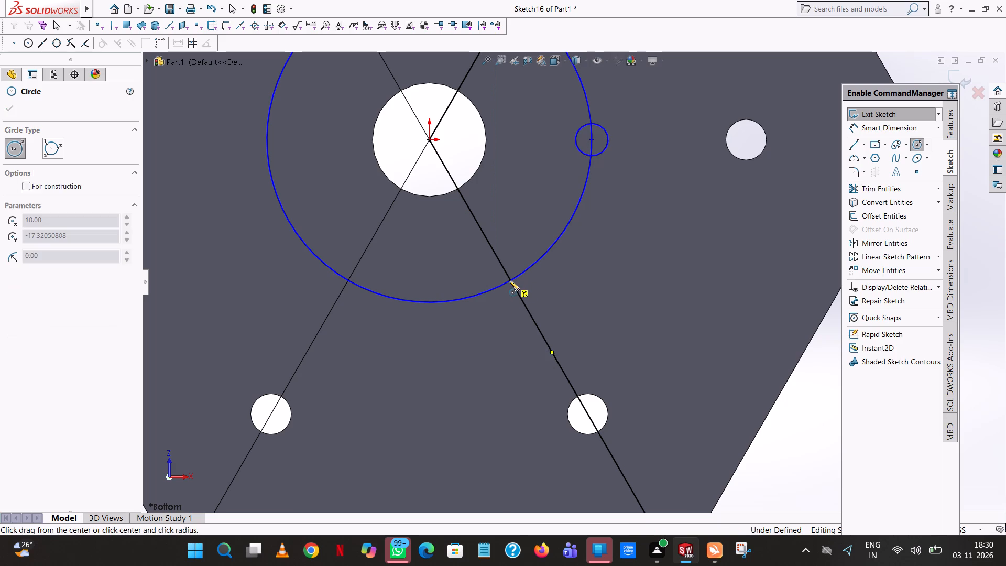
left_click(528, 273)
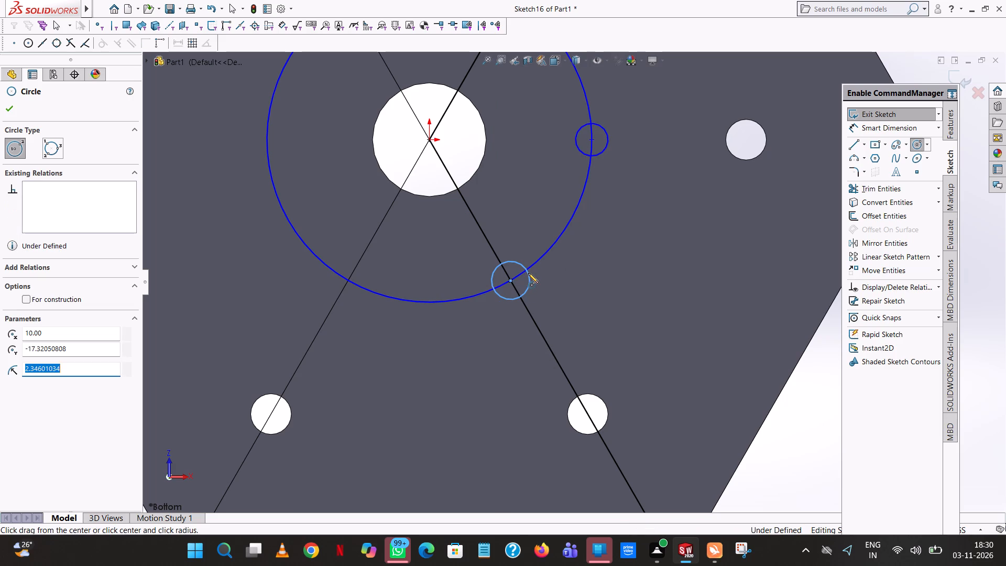
key("2")
key("Return")
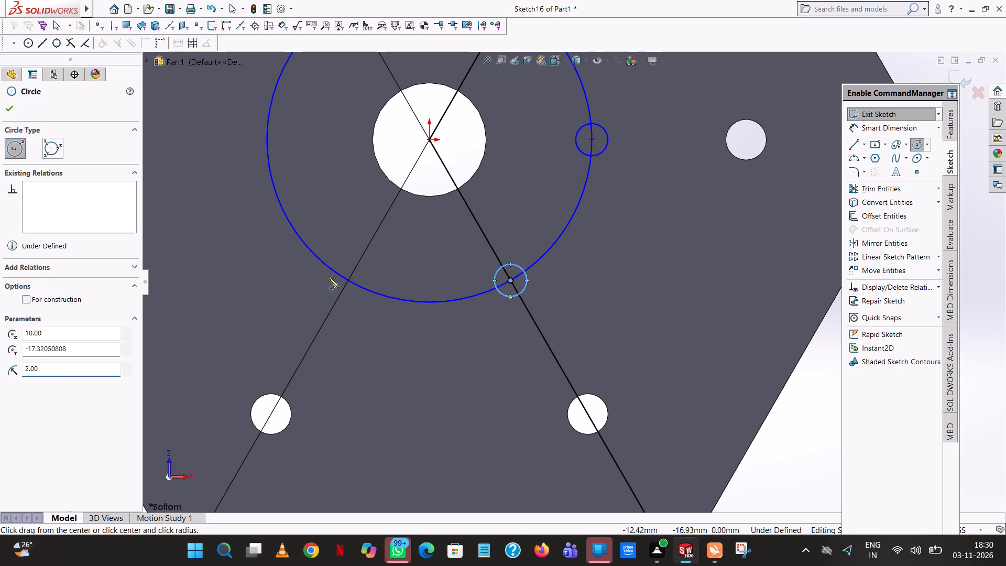
Sketch a 2 mm radius circle where the lower-left line crosses the 20 mm radius circle.
left_click(349, 280)
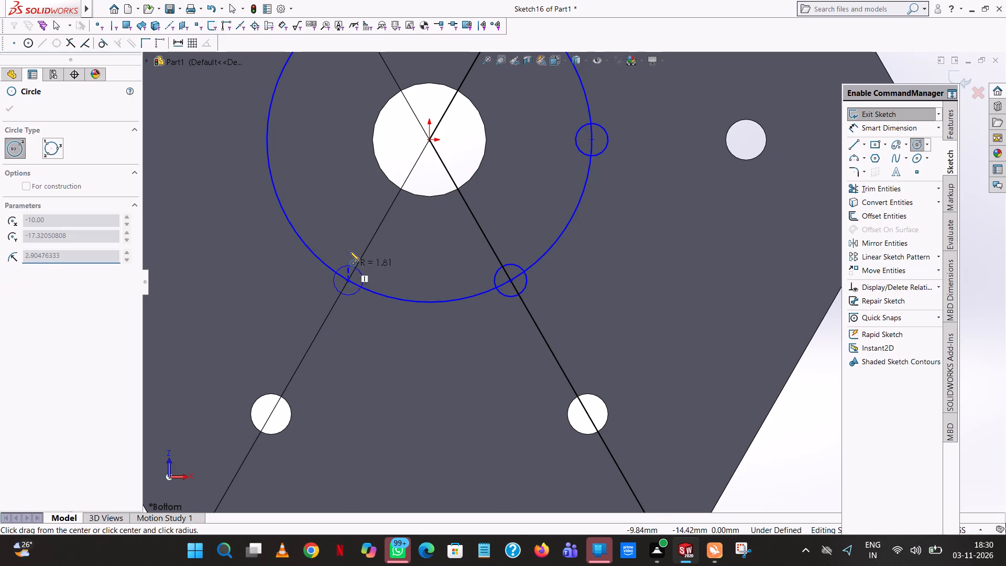
left_click(349, 251)
key("2")
key("Return")
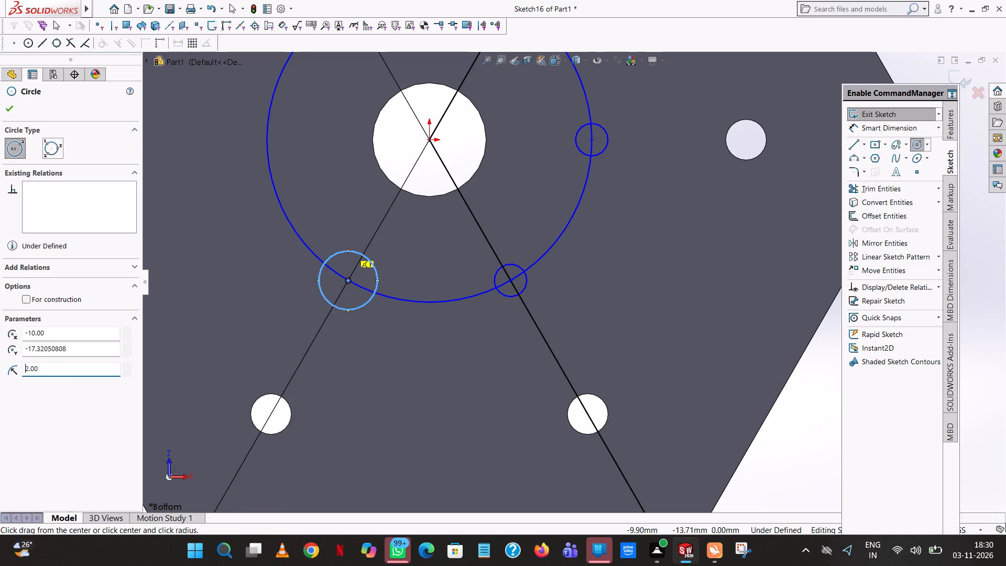
Sketch a 2 mm radius circle on the 20 mm radius circle's leftmost point, centred at X -20, Y 0.
scroll(349, 251, "up", 4)
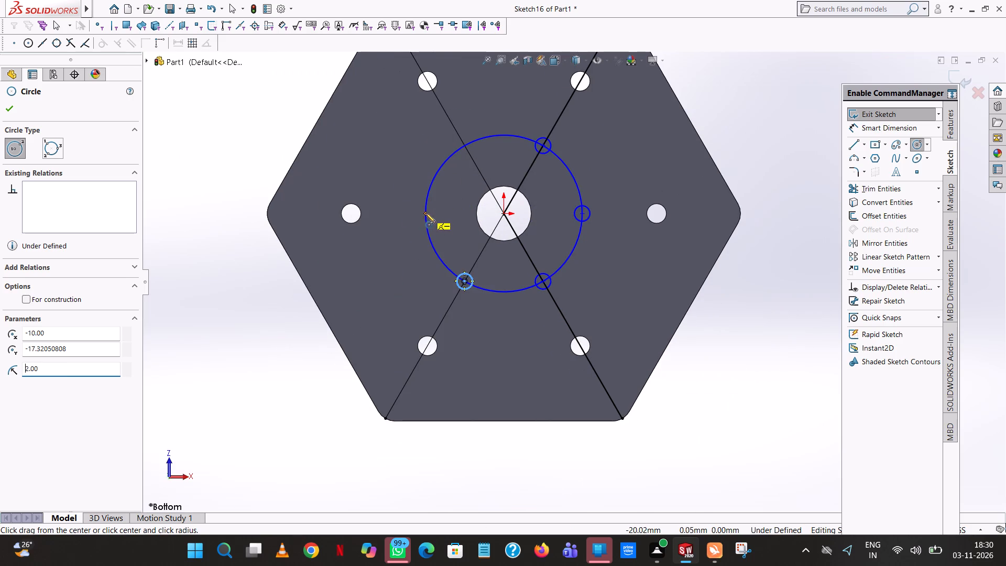
left_click(424, 212)
left_click(428, 195)
key("2")
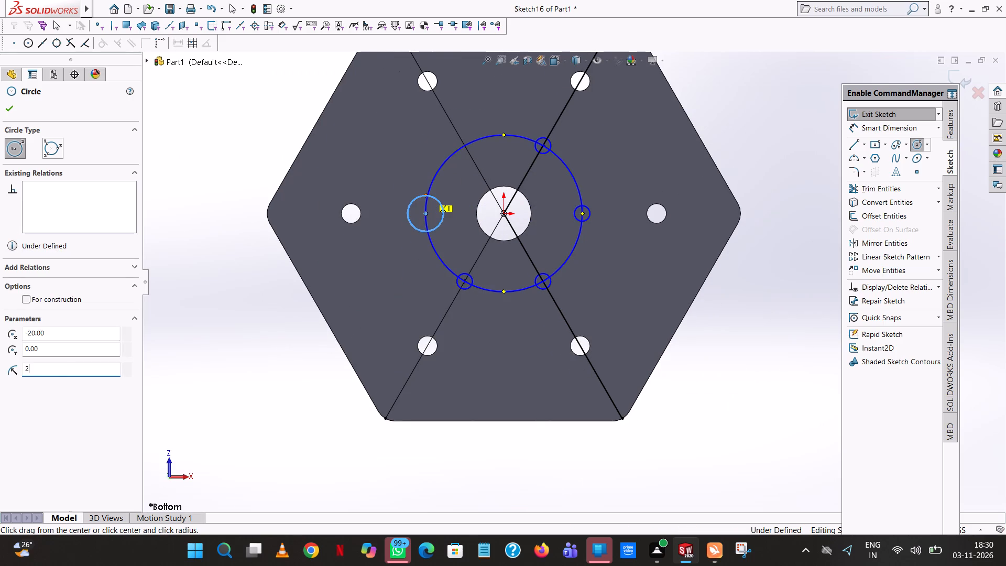
key("Return")
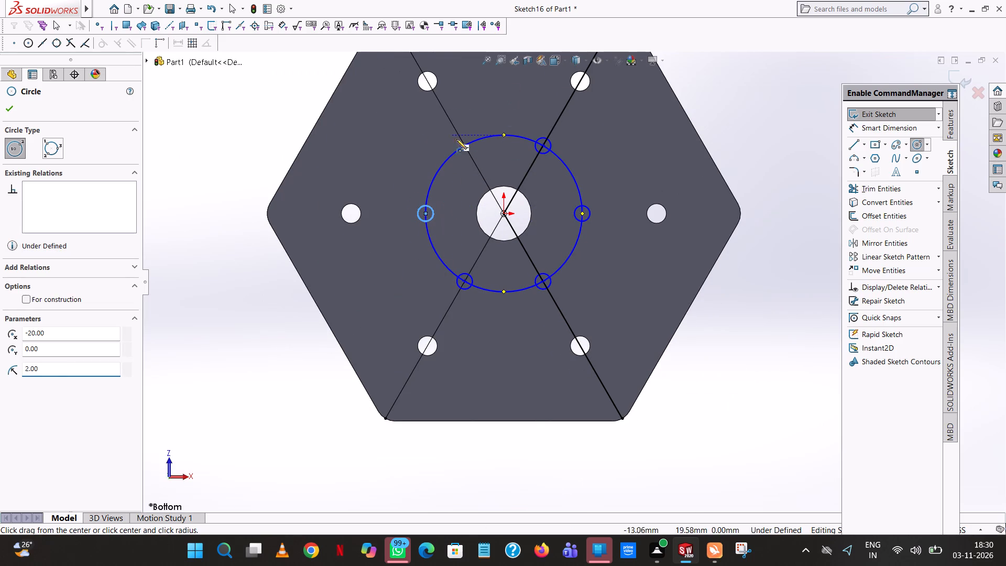
Sketch a 2 mm radius circle where the upper-left 120° line crosses the 20 mm radius circle, and finish the Circle command.
scroll(464, 148, "down", 9)
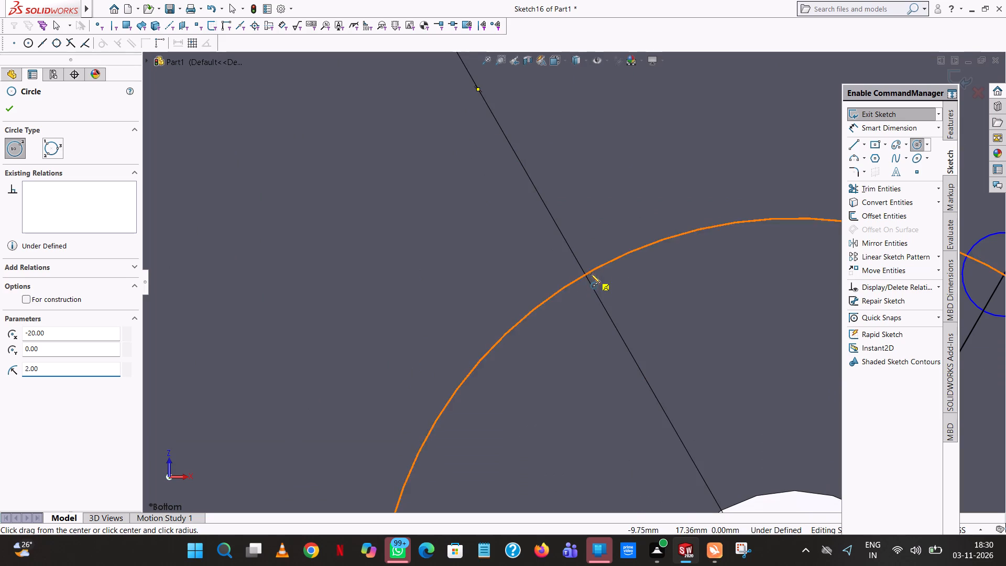
left_click(585, 276)
left_click(597, 240)
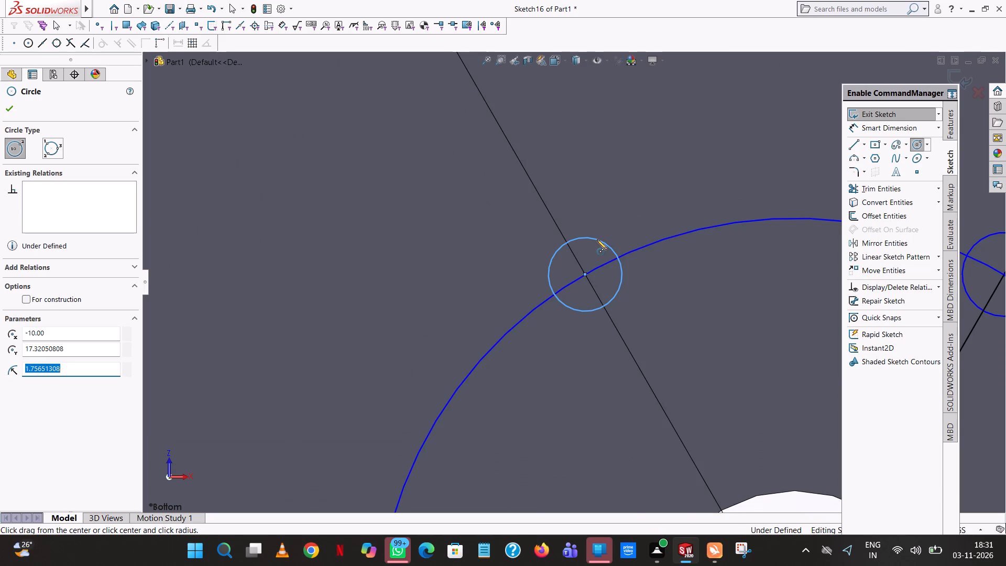
key("2")
key("Return")
right_click(597, 240)
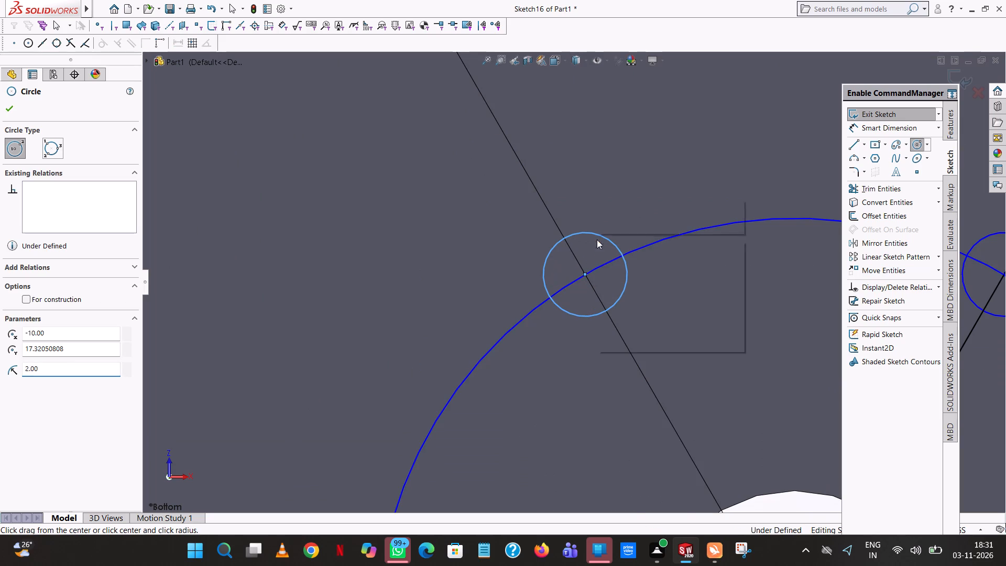
left_click(622, 251)
Trim the upper-right line's outer and inner segments on both sides of its 2 mm radius circle.
scroll(638, 280, "up", 13)
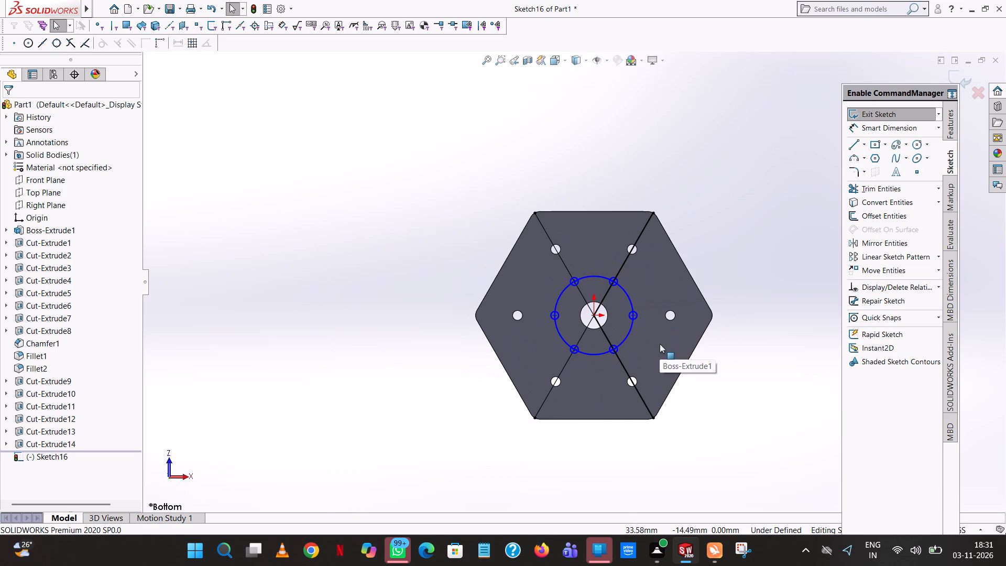
left_click(893, 191)
left_click(642, 232)
left_click(602, 303)
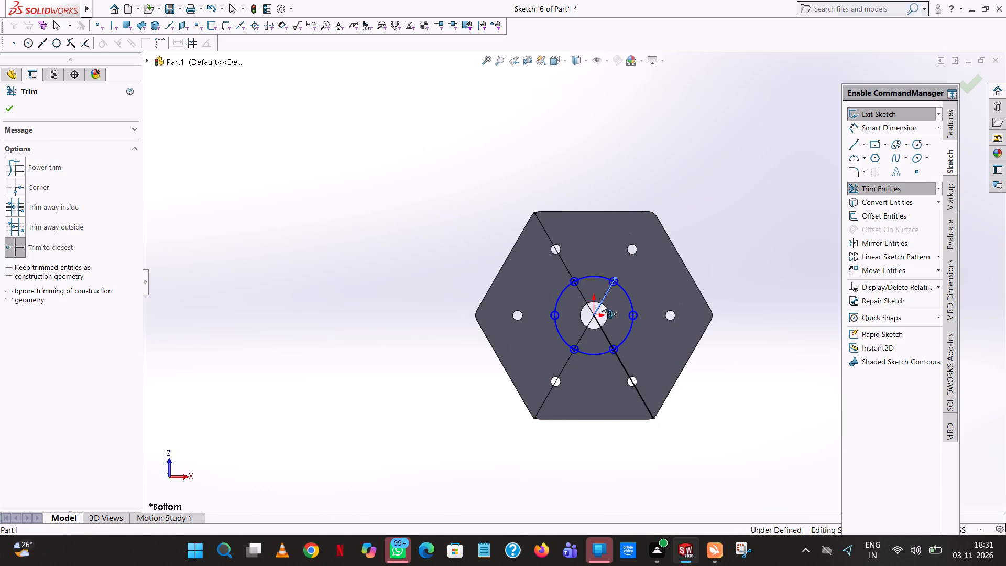
Trim away the whole lower-right line, including the short pieces inside its 2 mm radius circle.
left_click(606, 334)
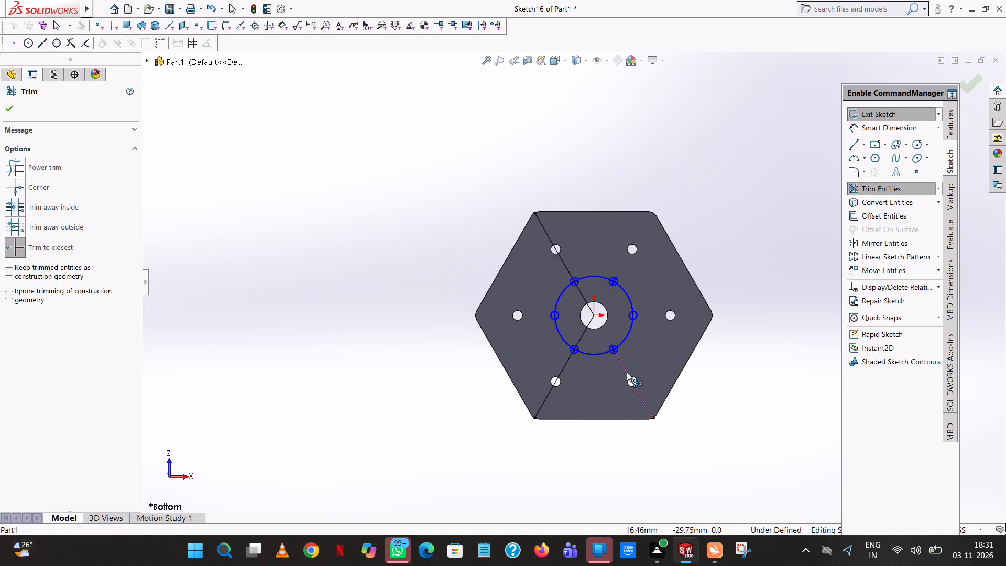
left_click(630, 370)
left_click(626, 373)
scroll(635, 361, "down", 10)
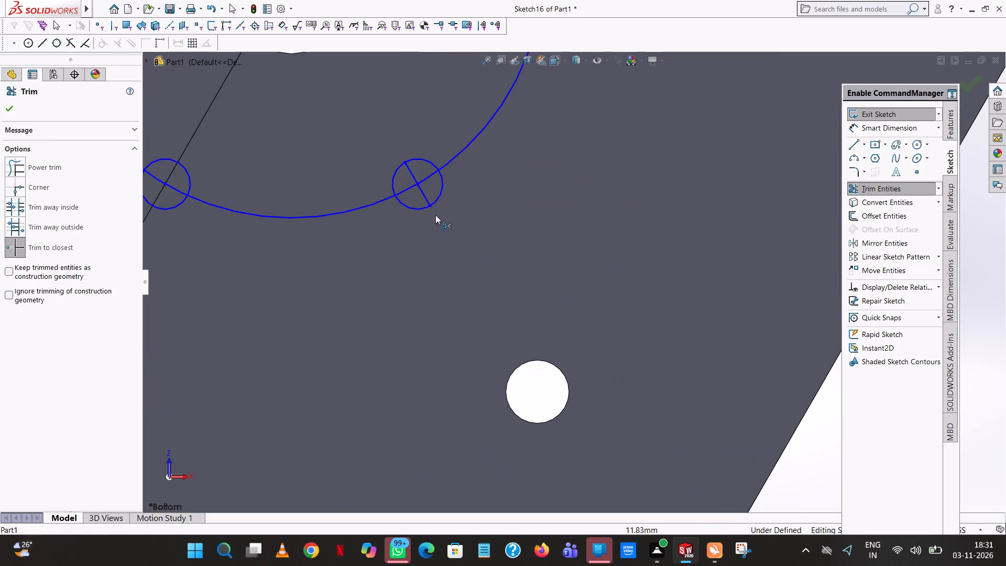
left_click(429, 200)
left_click(412, 175)
Trim away the whole lower-left line, including the pieces inside its 2 mm radius circle.
scroll(407, 173, "up", 5)
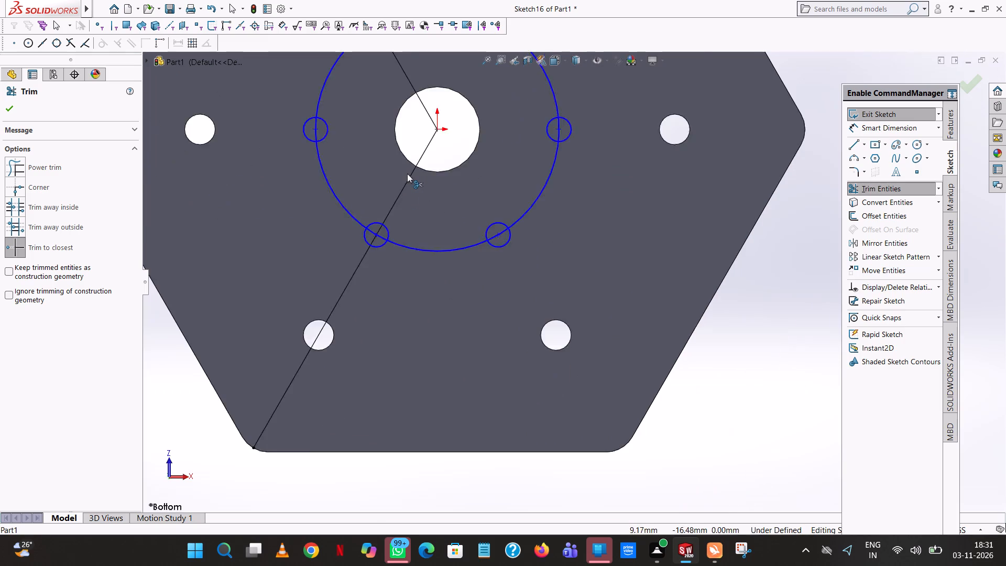
left_click(390, 280)
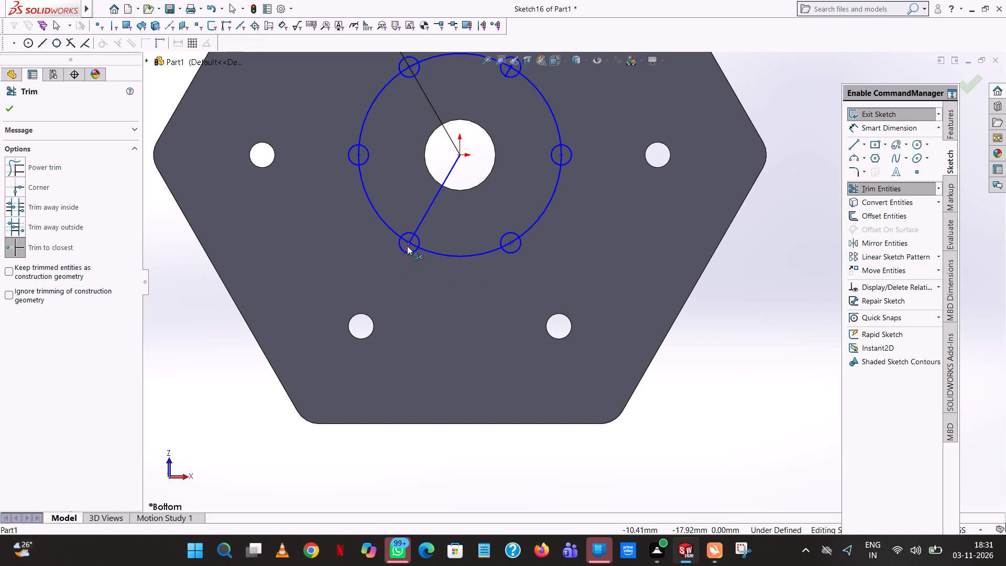
left_click(408, 246)
left_click(412, 237)
left_click(420, 223)
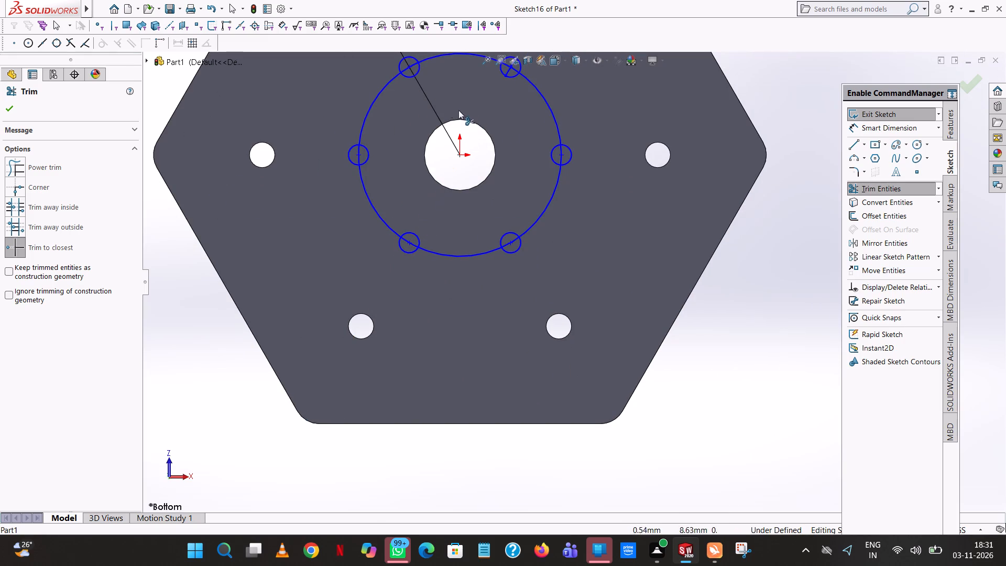
Trim away the whole upper-left line, including the pieces inside its 2 mm radius circle.
left_click(434, 108)
scroll(434, 106, "up", 1)
scroll(434, 106, "down", 6)
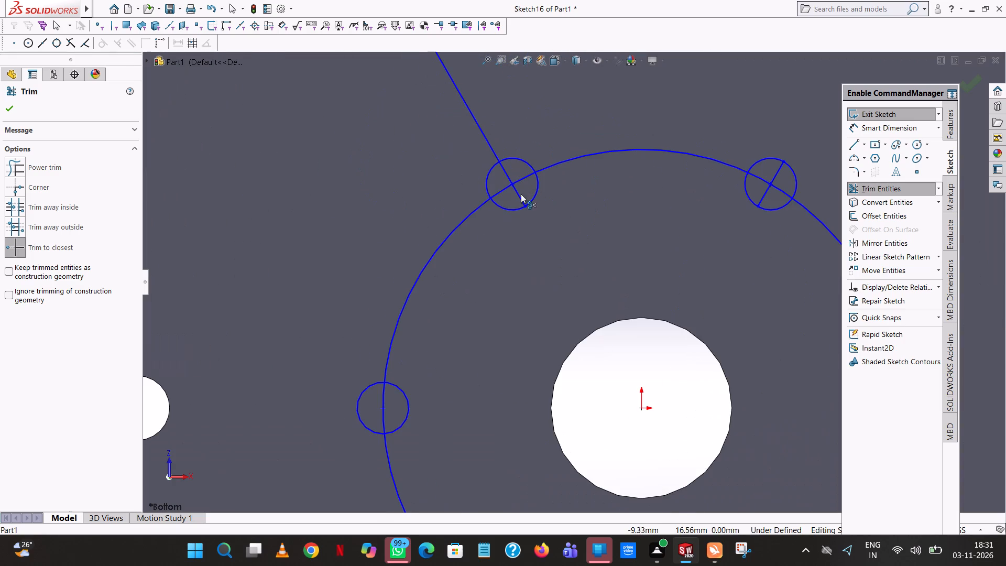
left_click(521, 194)
left_click(507, 172)
left_click(489, 147)
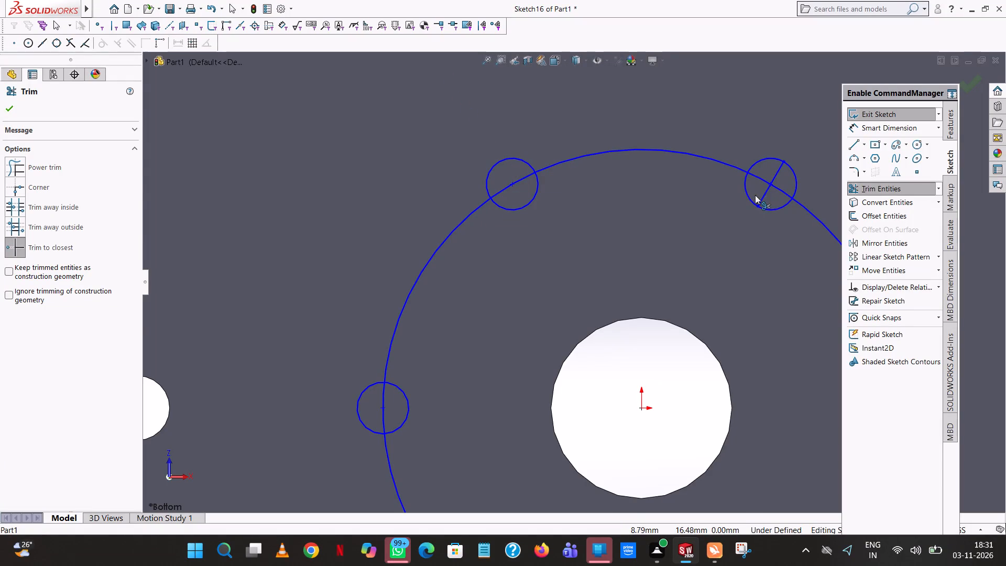
Trim the remaining upper-right line pieces inside their 2 mm radius circle and finish the Trim command.
left_click(764, 197)
left_click(779, 170)
scroll(693, 263, "up", 7)
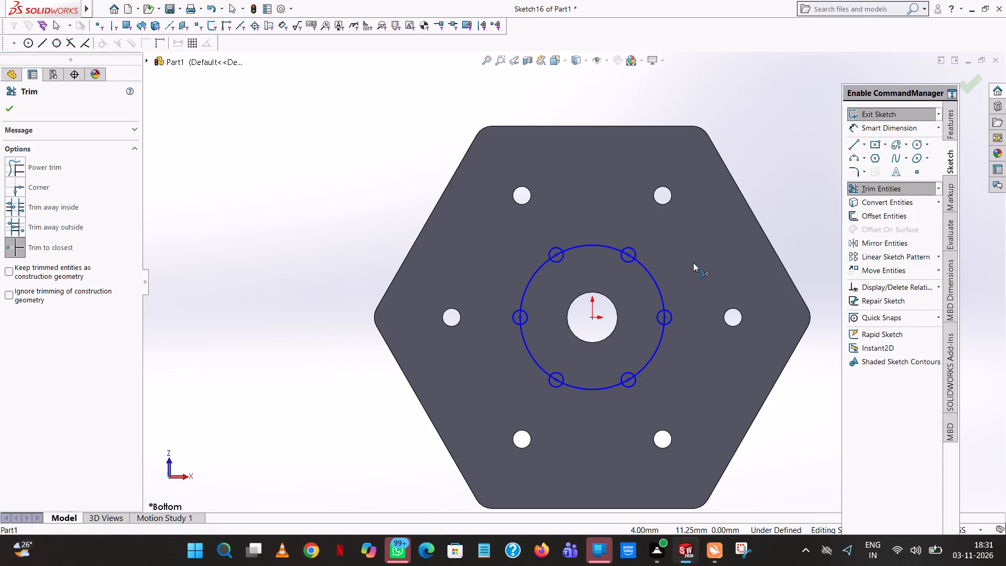
left_click(13, 107)
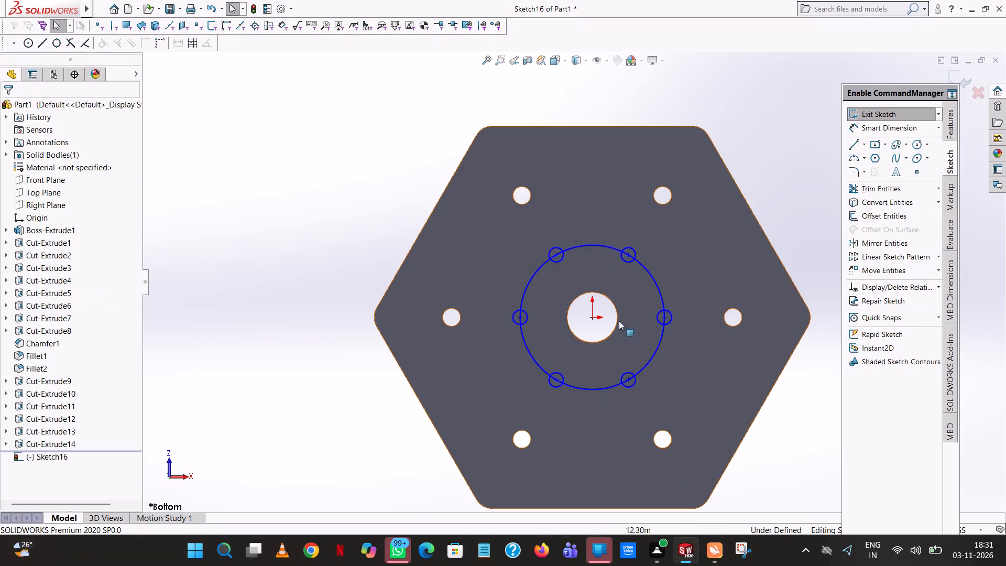
Convert the large layout circle through the six small circles' centres to construction geometry.
left_click(581, 246)
right_click(581, 246)
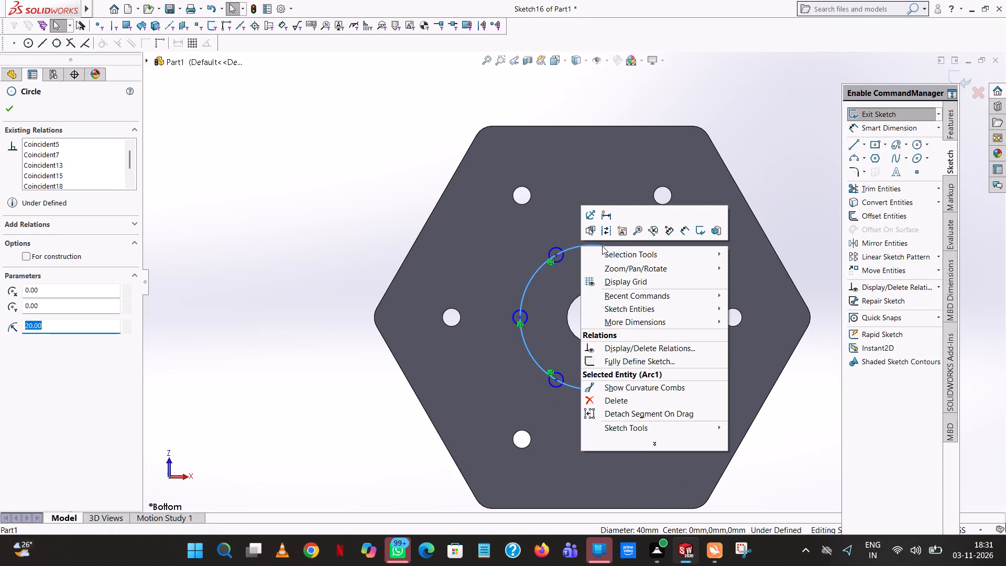
left_click(608, 233)
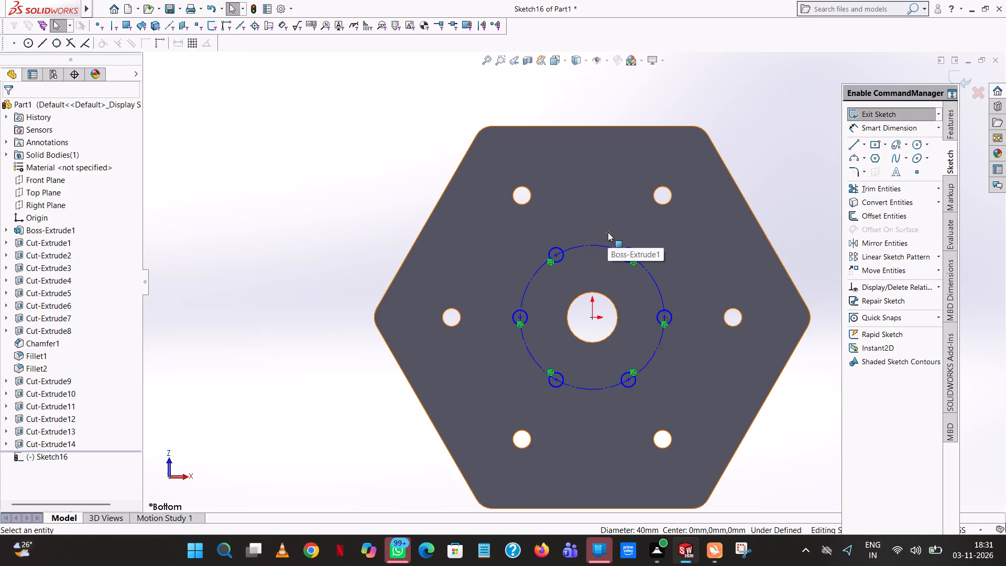
Add a Smart Dimension for the construction layout circle's diameter, placed above the hexagonal face.
left_click(890, 123)
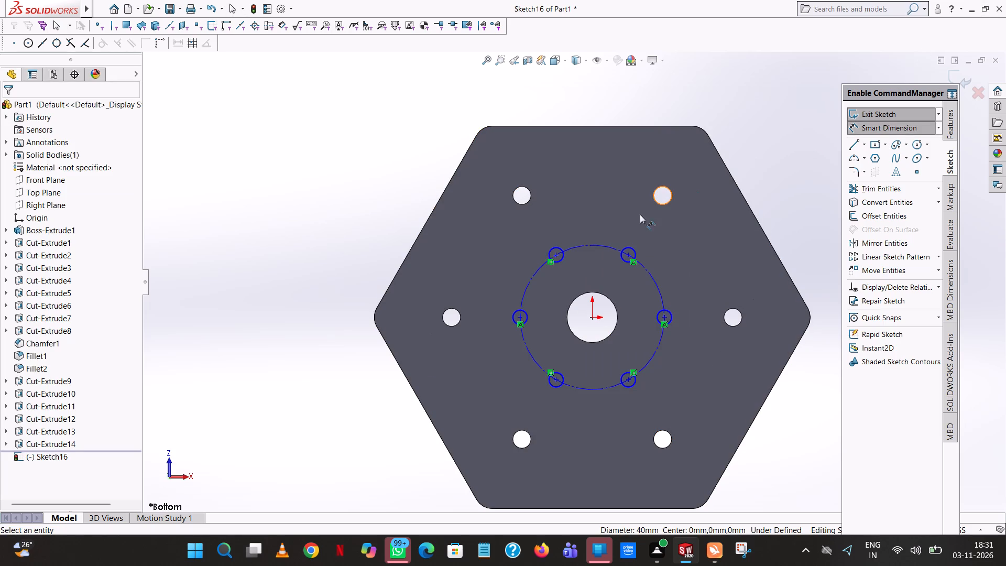
left_click(589, 244)
left_click(589, 91)
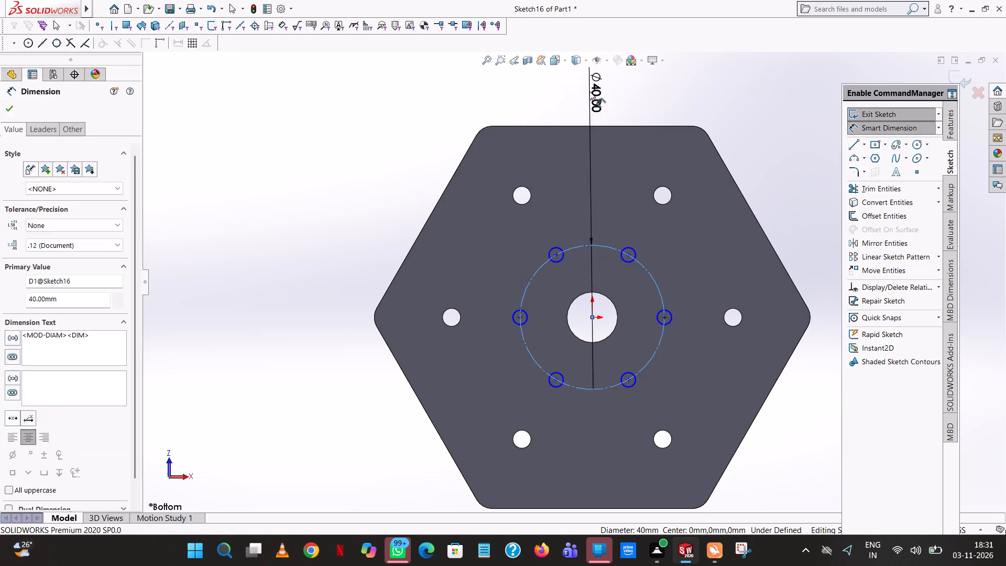
left_click(543, 79)
left_click(780, 130)
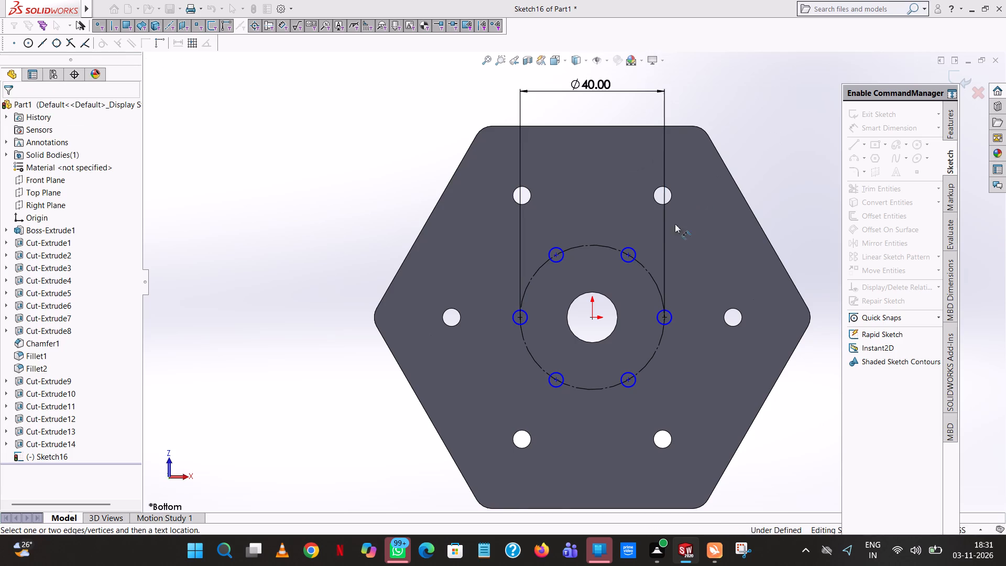
Dimension the upper-right small circle's diameter and its centre's vertical distance from the origin, accepting the drawn values.
left_click(636, 249)
left_click(752, 122)
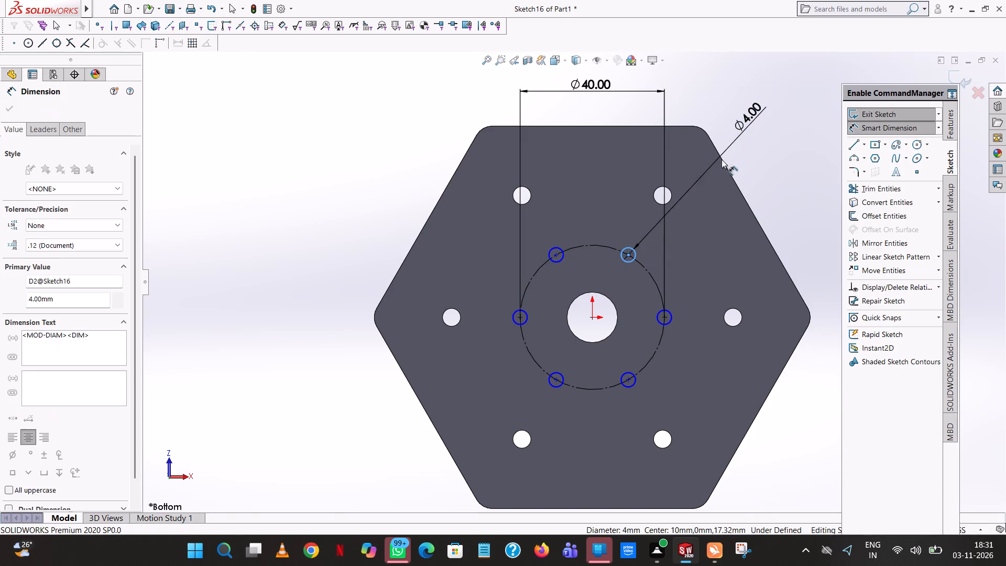
left_click(699, 103)
left_click(705, 108)
left_click(783, 174)
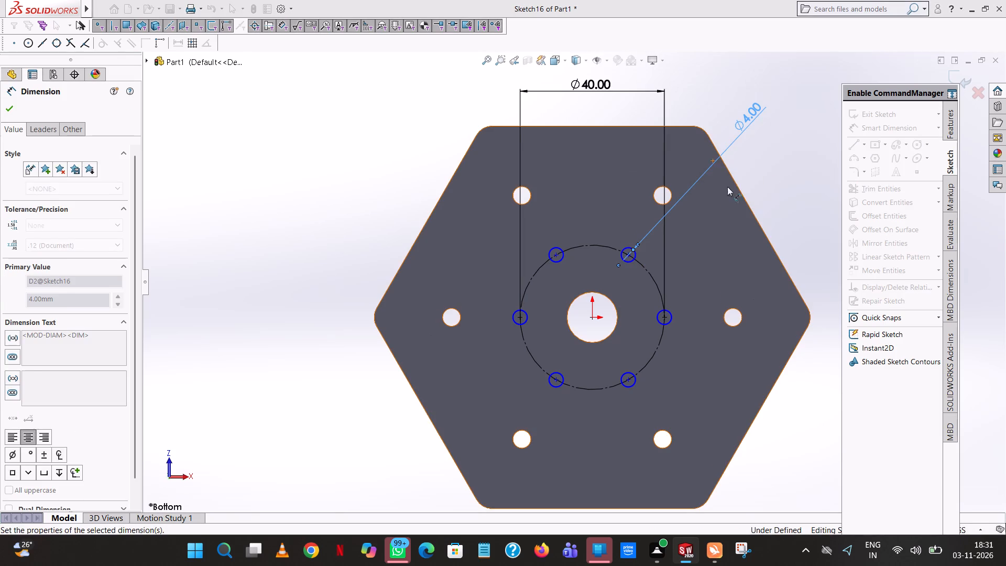
left_click(592, 320)
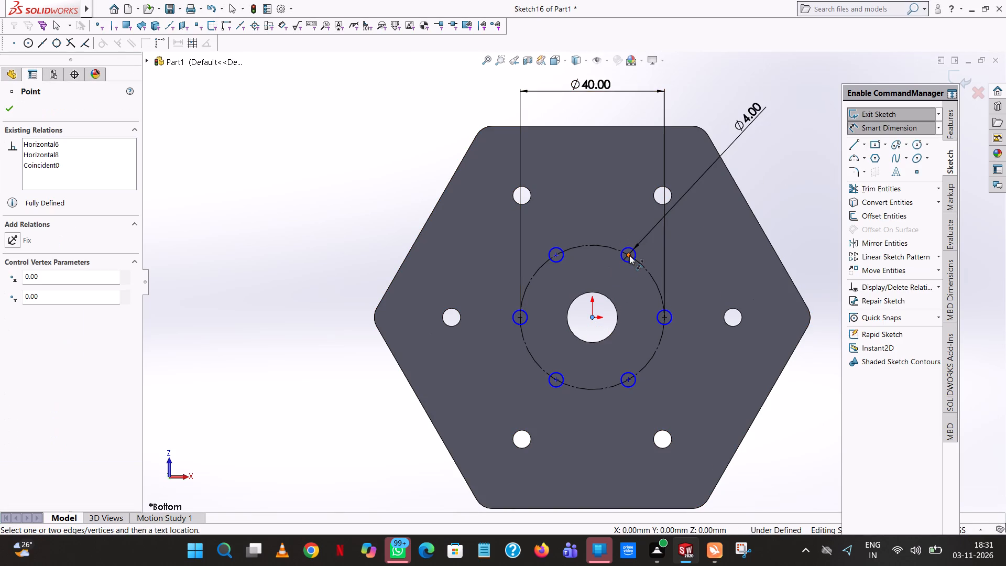
left_click(629, 255)
left_click(784, 256)
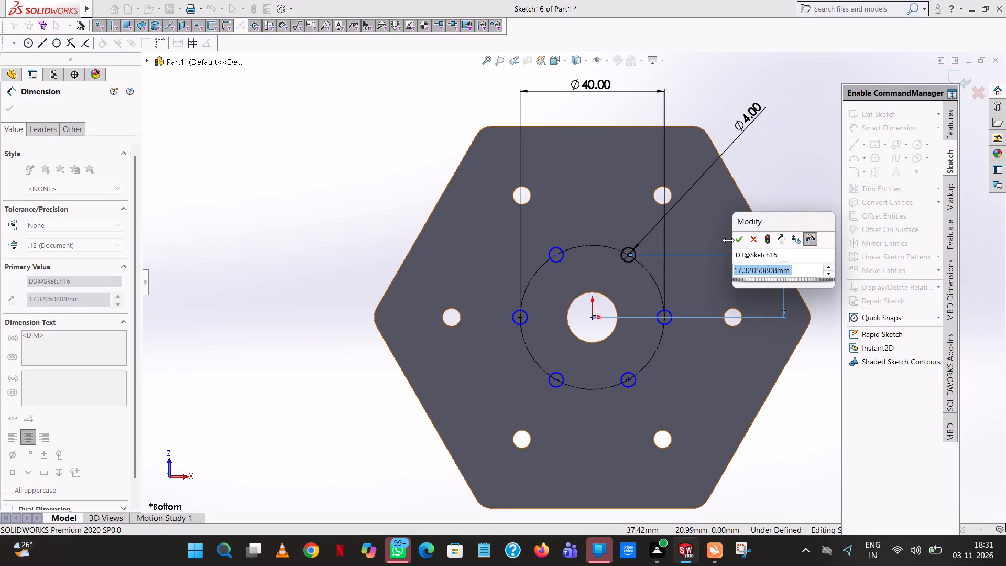
left_click(739, 239)
left_click_drag(801, 165, 802, 174)
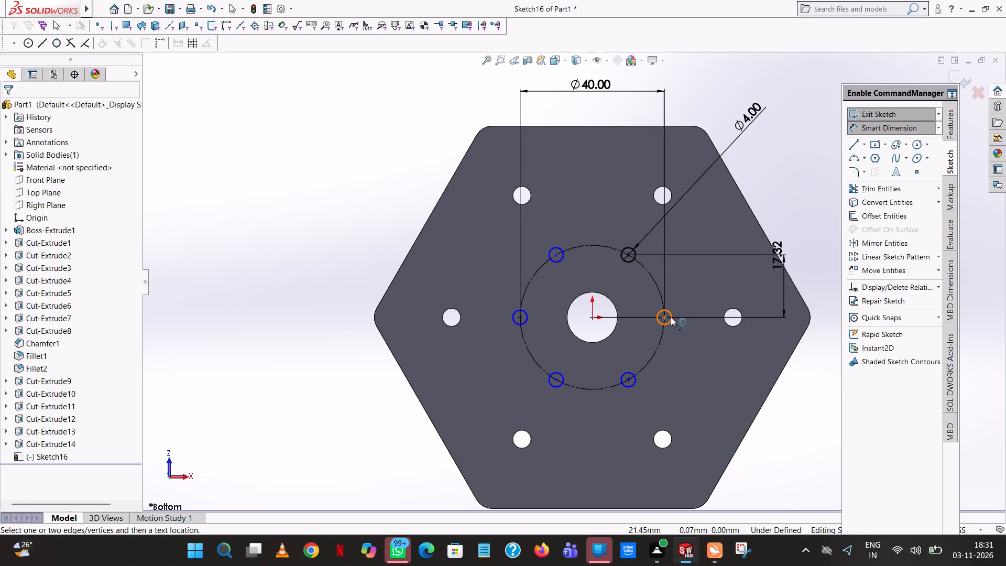
Dimension the diameter of the small circle at the layout circle's right end, accepting the drawn value.
left_click_drag(671, 317, 733, 372)
left_click(736, 376)
left_click(687, 361)
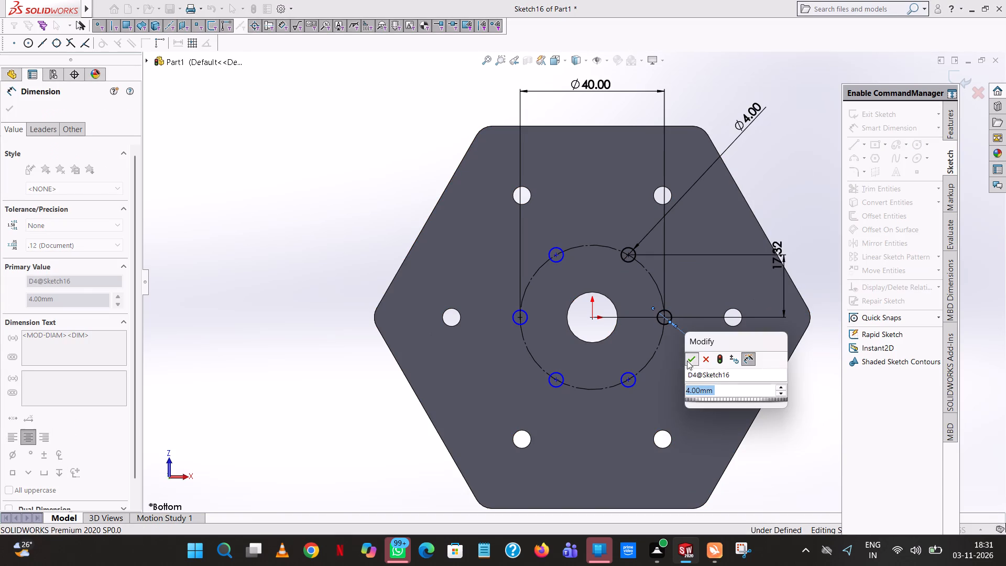
left_click(796, 205)
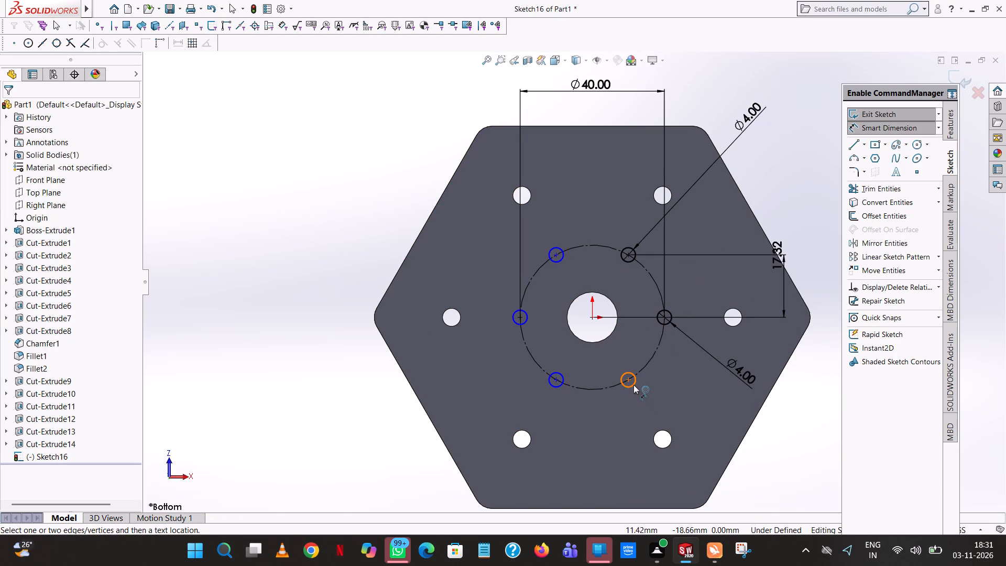
Dimension the lower-right small circle's diameter and its centre's vertical distance from the origin, accepting the drawn values.
left_click(633, 385)
left_click(727, 418)
left_click(679, 400)
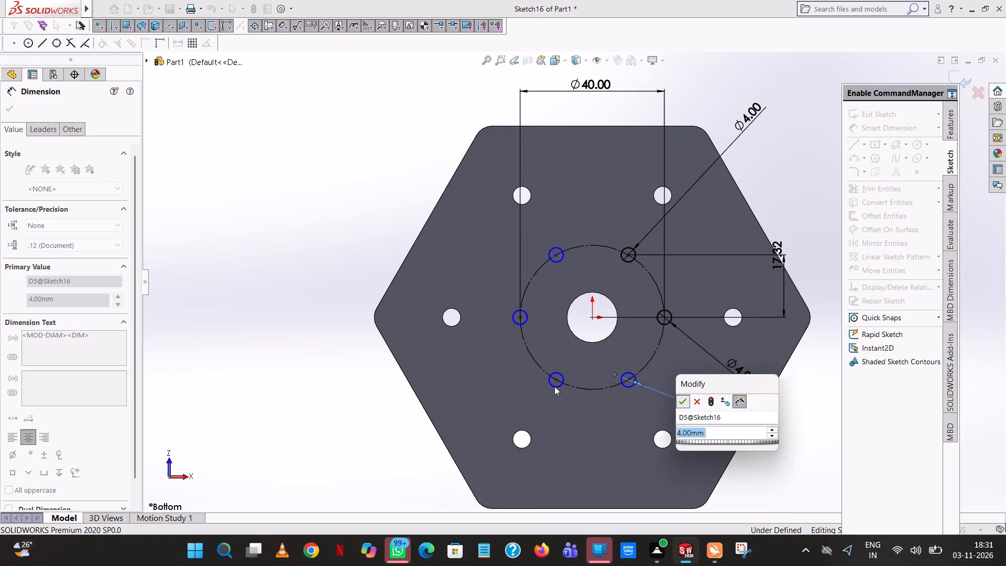
left_click(397, 354)
left_click(592, 319)
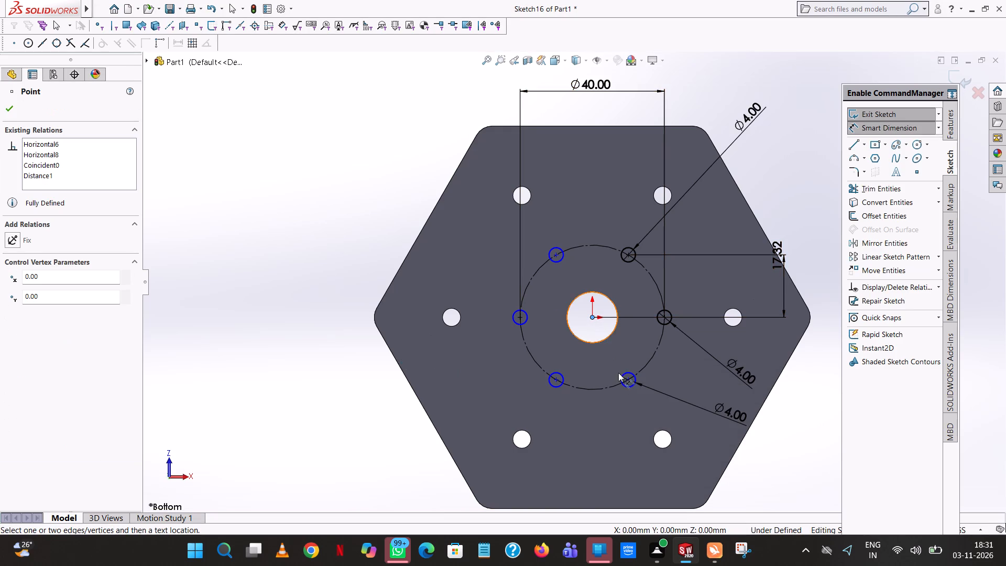
left_click(626, 379)
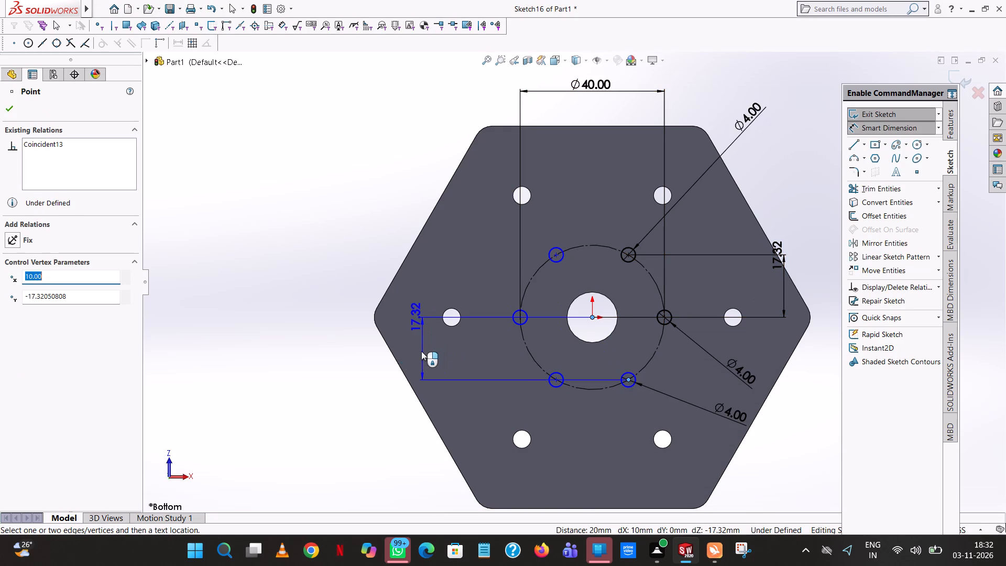
left_click(421, 351)
left_click(373, 335)
left_click(303, 197)
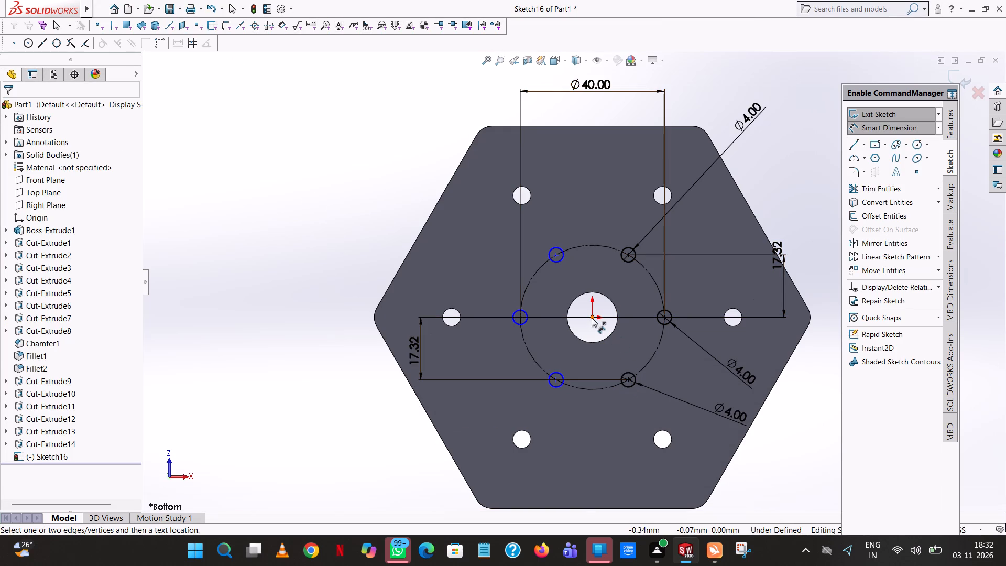
Dimension the lower-left small circle's diameter, accepting the drawn value.
left_click(550, 388)
left_click(507, 432)
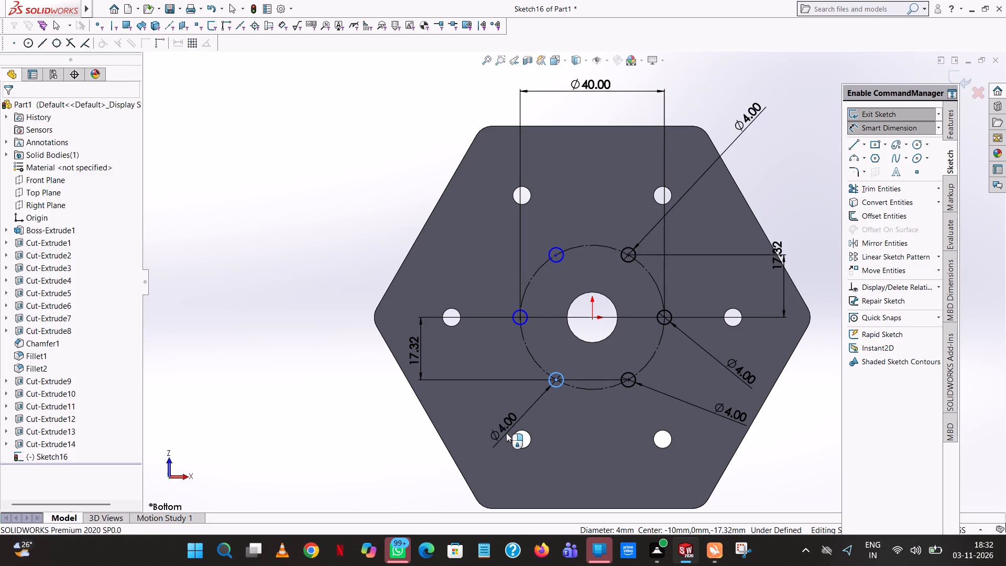
left_click(463, 413)
left_click(309, 411)
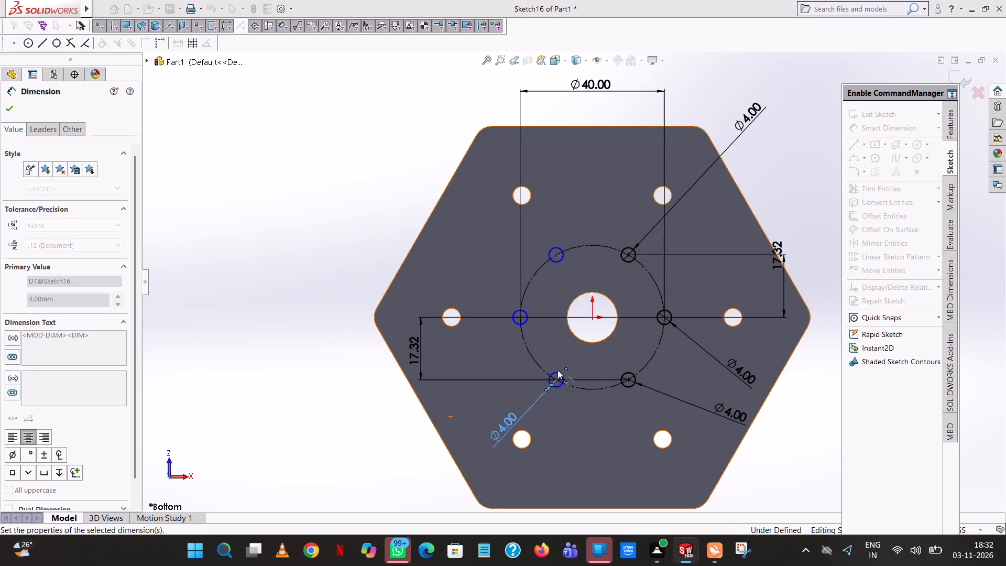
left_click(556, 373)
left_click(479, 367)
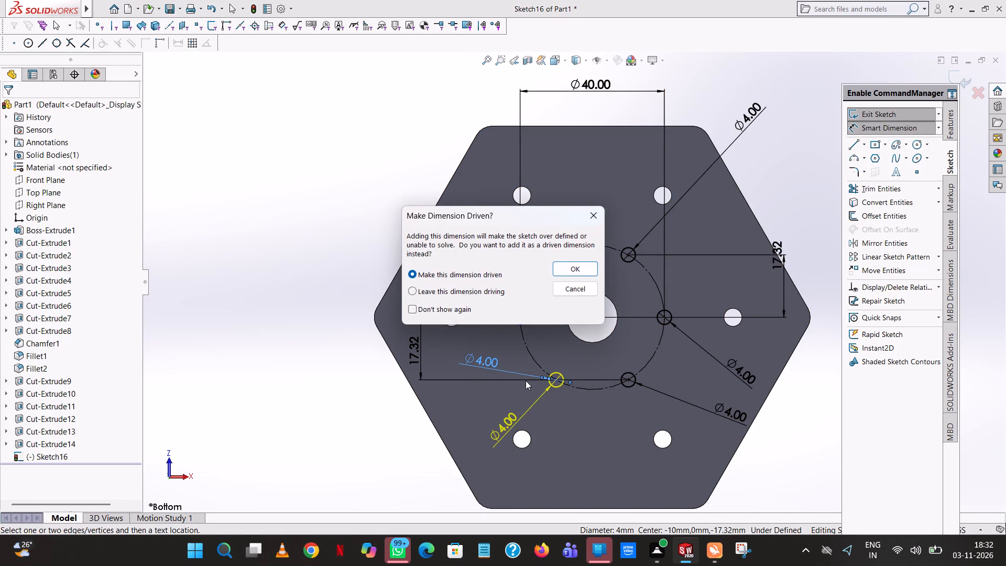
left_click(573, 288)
Dimension the vertical distance from the origin to the lower-left small circle's centre, accepting the drawn value.
left_click(590, 319)
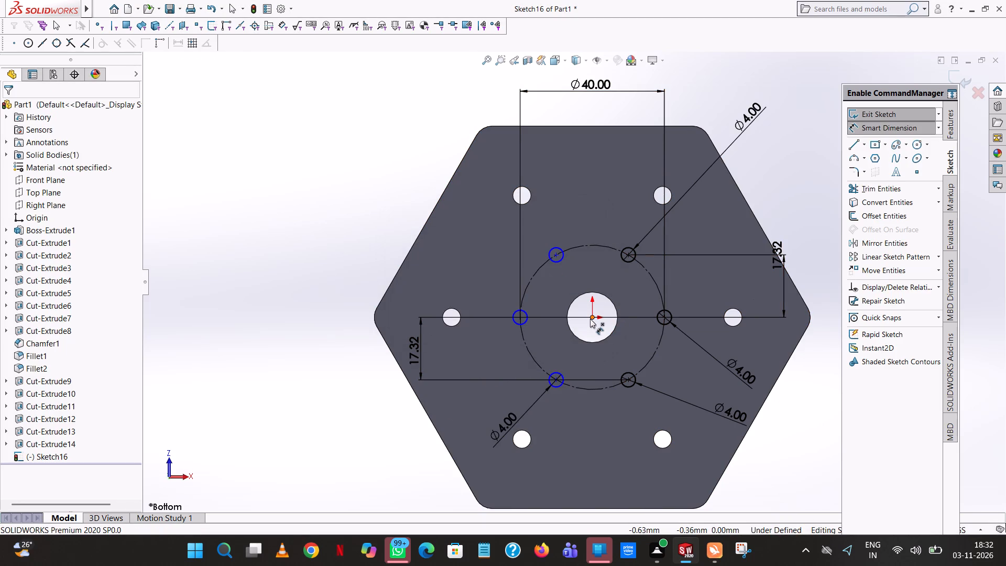
left_click(557, 380)
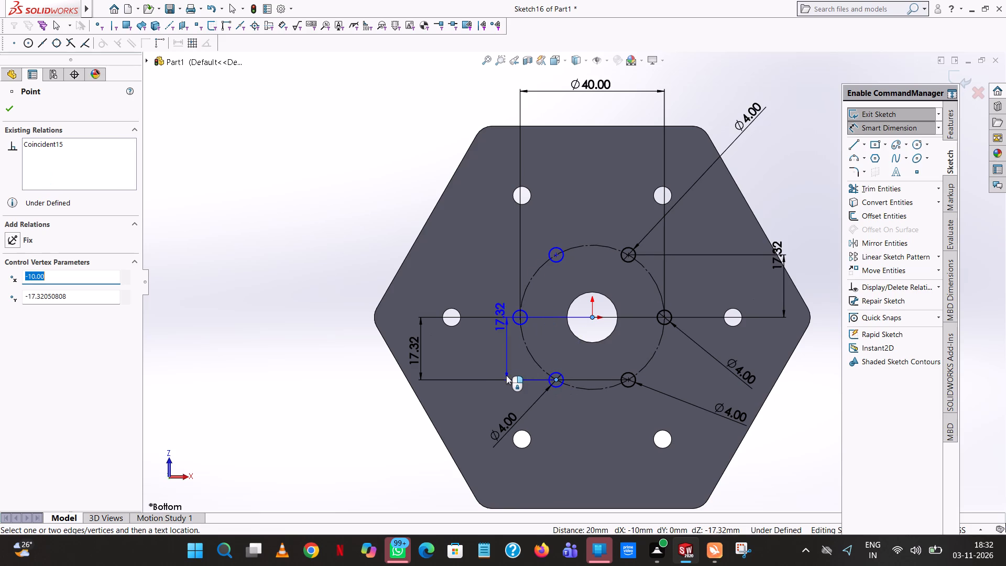
left_click(500, 375)
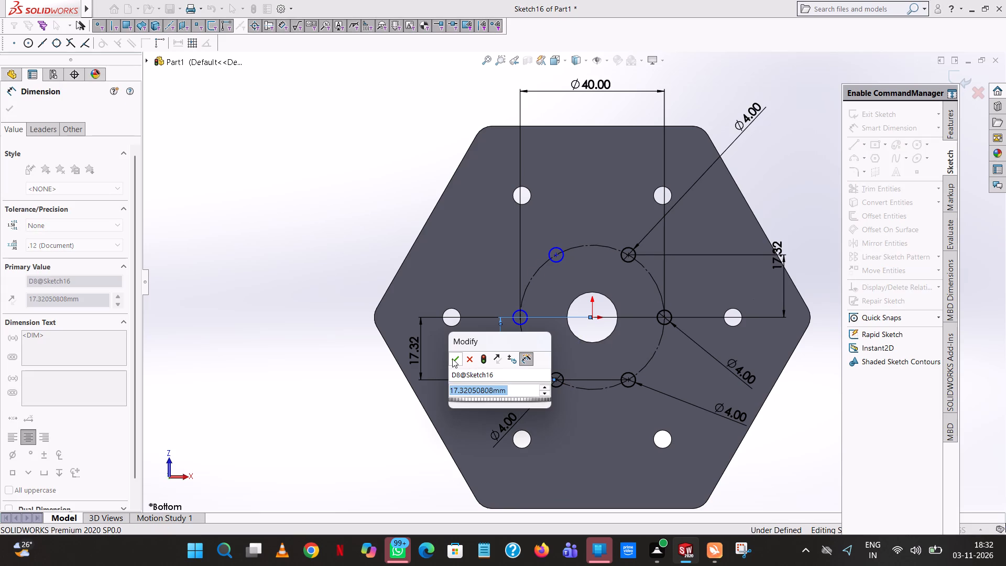
left_click(452, 358)
left_click(399, 221)
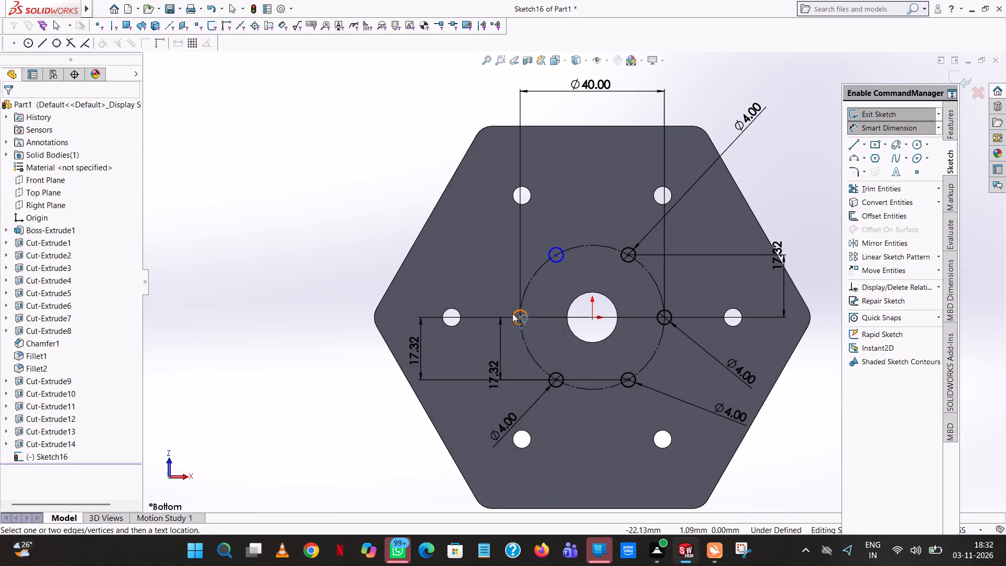
Dimension the diameter of the small circle at the layout circle's left end, accepting the drawn value.
left_click(512, 313)
left_click(450, 298)
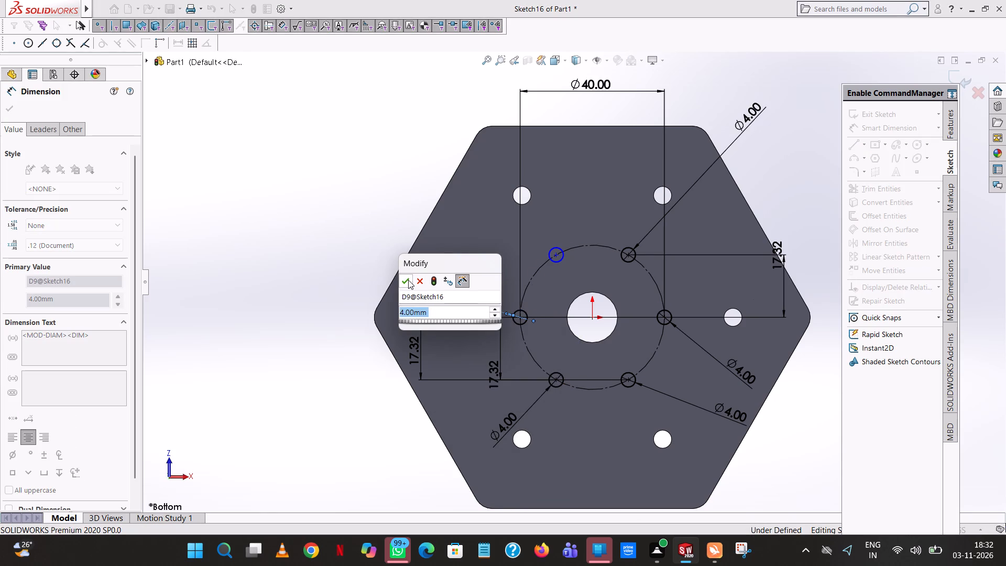
left_click(408, 280)
Dimension the upper-left small circle's diameter and its centre's horizontal distance from the origin, accepting the drawn values.
left_click(558, 247)
left_click(557, 210)
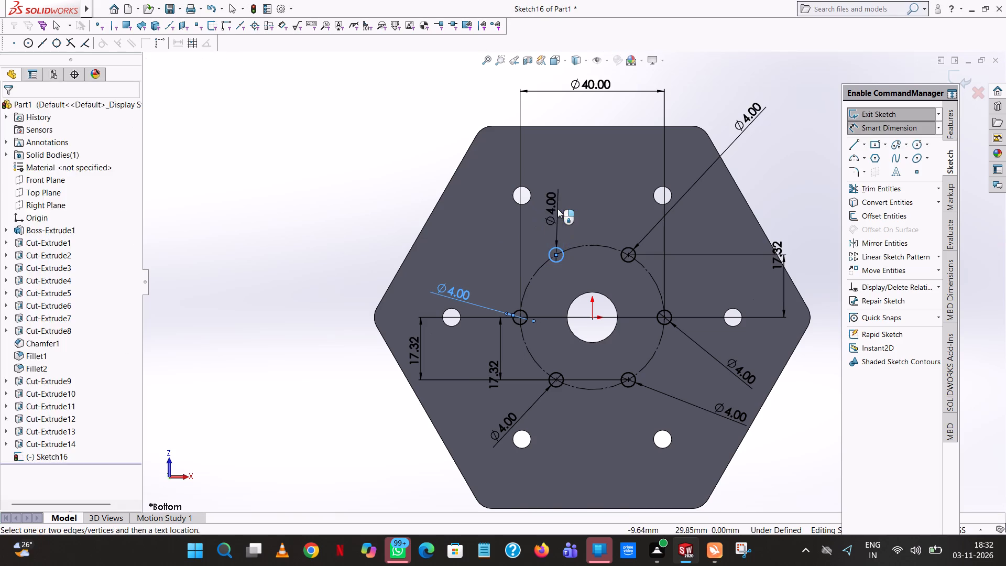
left_click(513, 190)
left_click(369, 184)
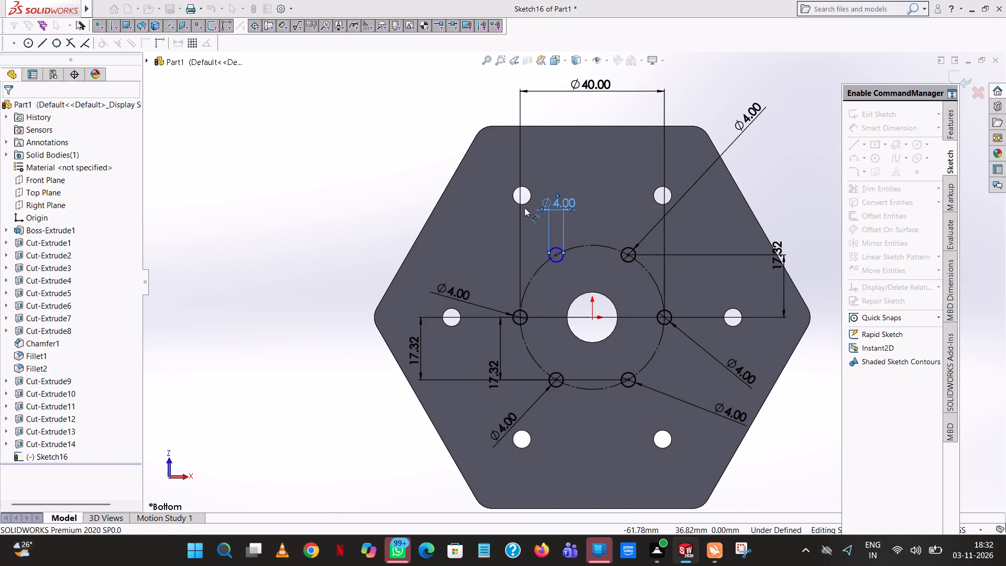
left_click(556, 256)
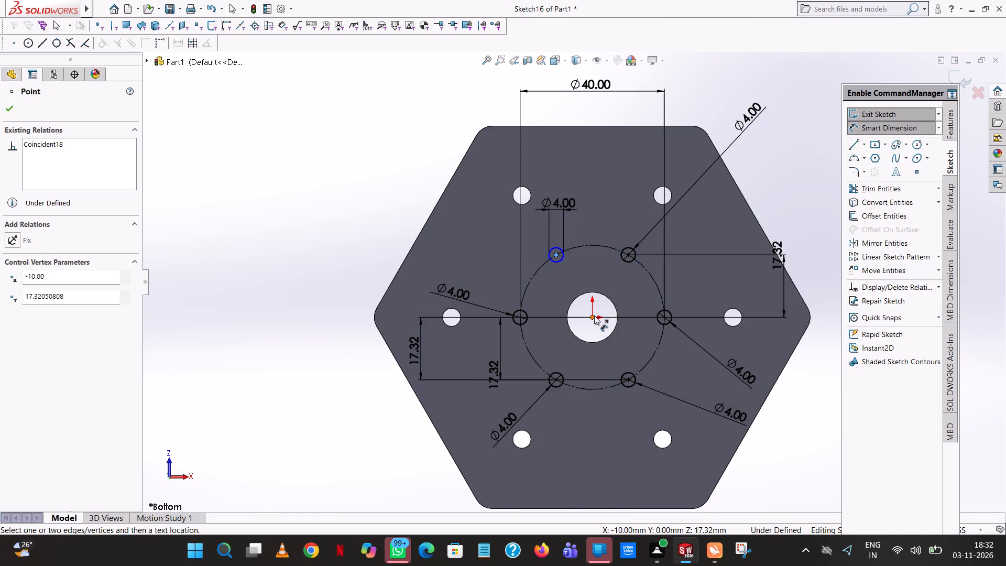
left_click(594, 315)
left_click(572, 167)
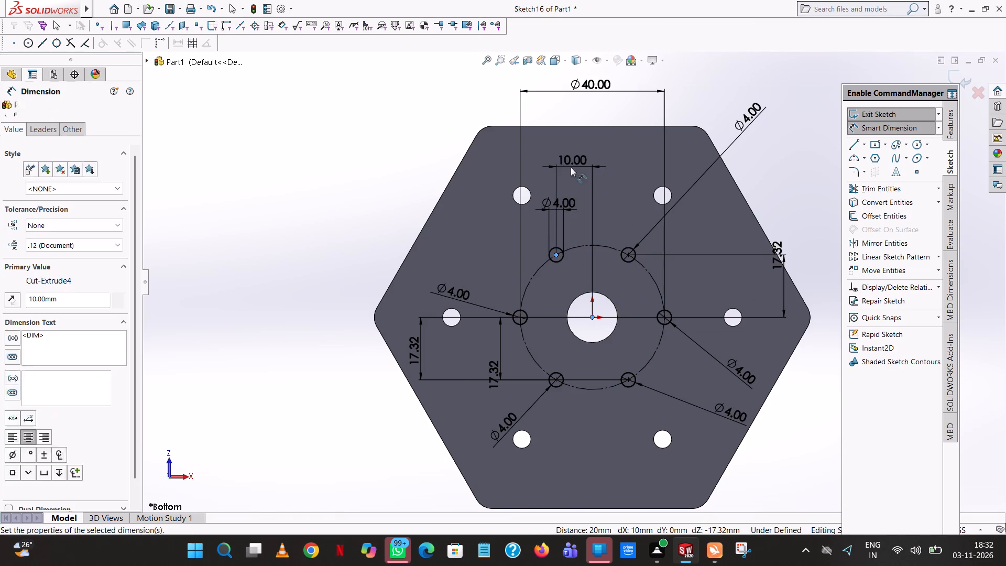
left_click(524, 149)
left_click(736, 107)
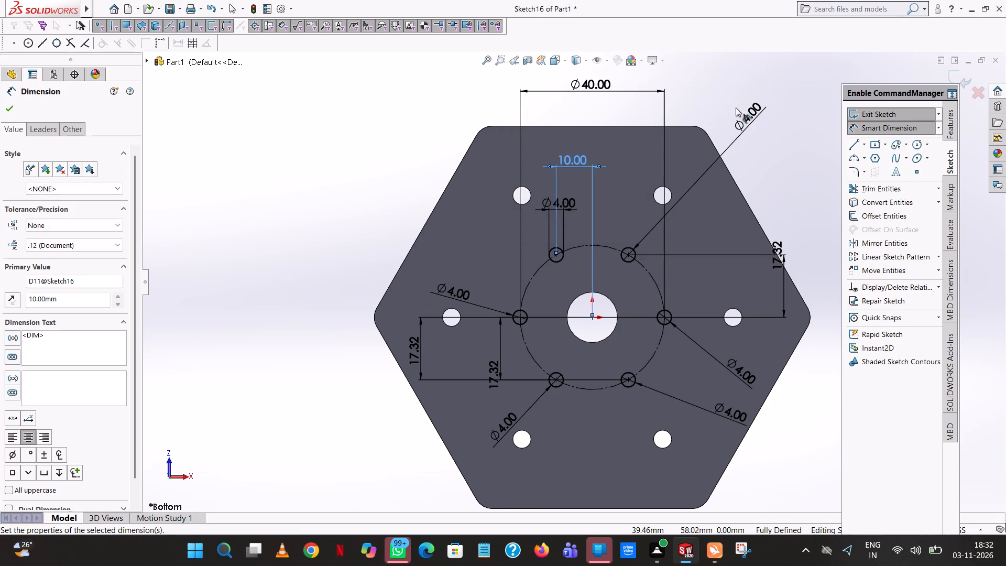
Cut the six small circles into the bottom face with a blind Extruded Cut 8 mm deep.
left_click(959, 114)
left_click(953, 119)
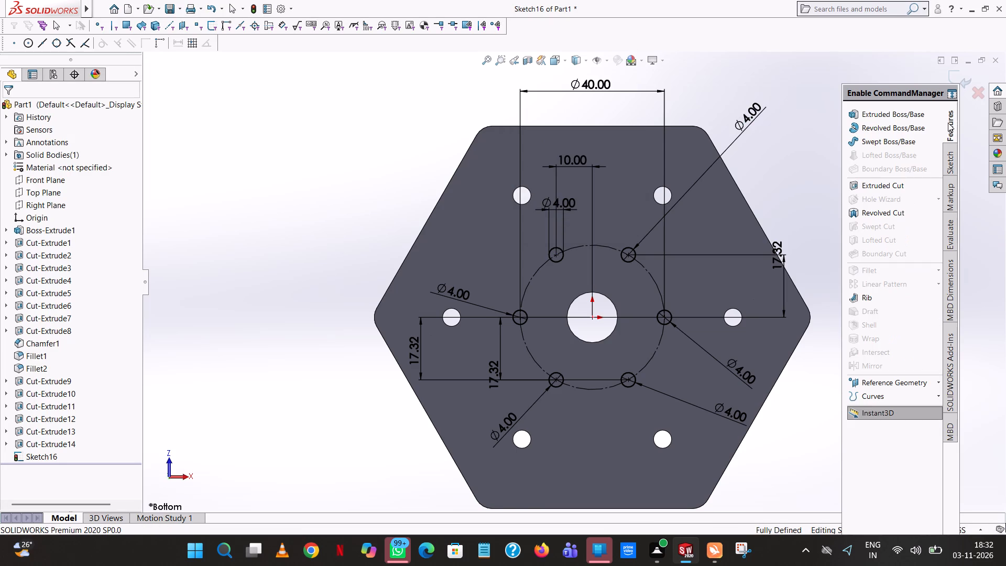
left_click(863, 186)
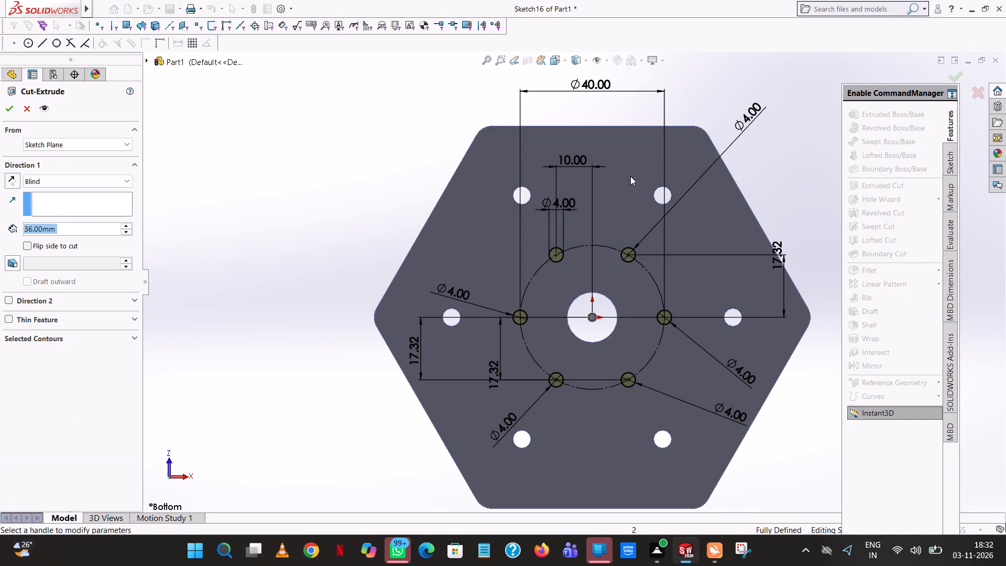
middle_click_drag(329, 191, 482, 315)
scroll(416, 283, "up", 1)
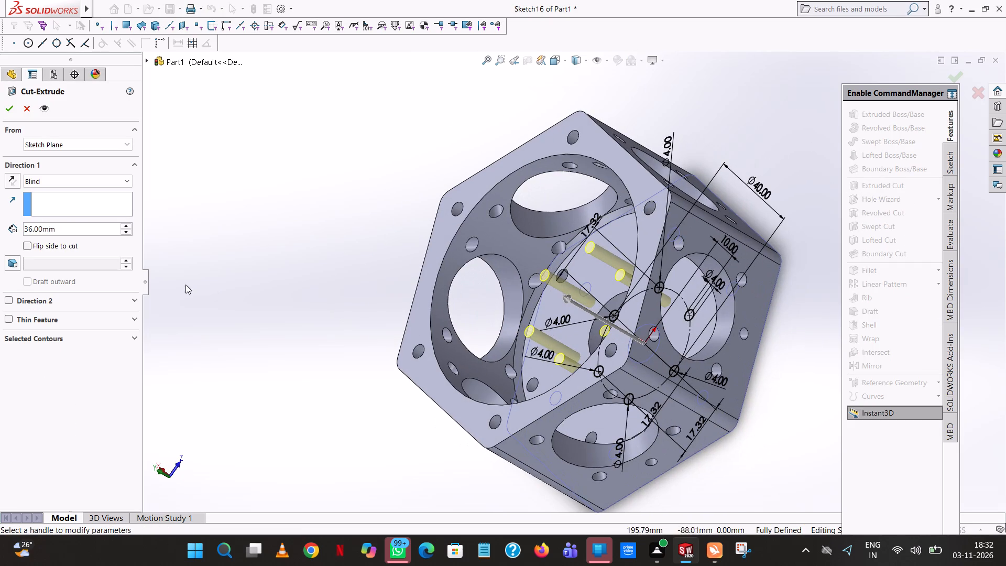
double_click(98, 231)
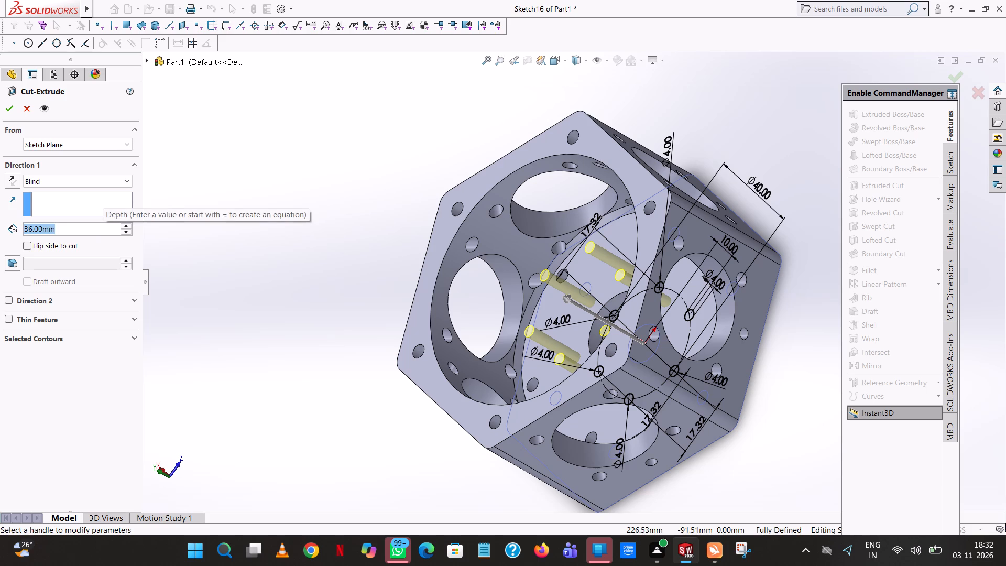
key("8")
key("Return")
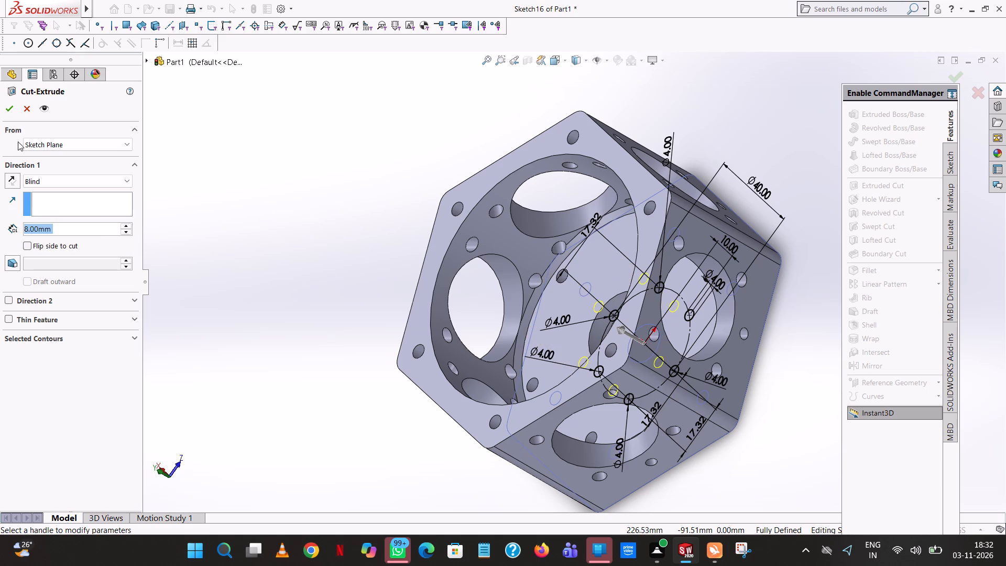
left_click(5, 115)
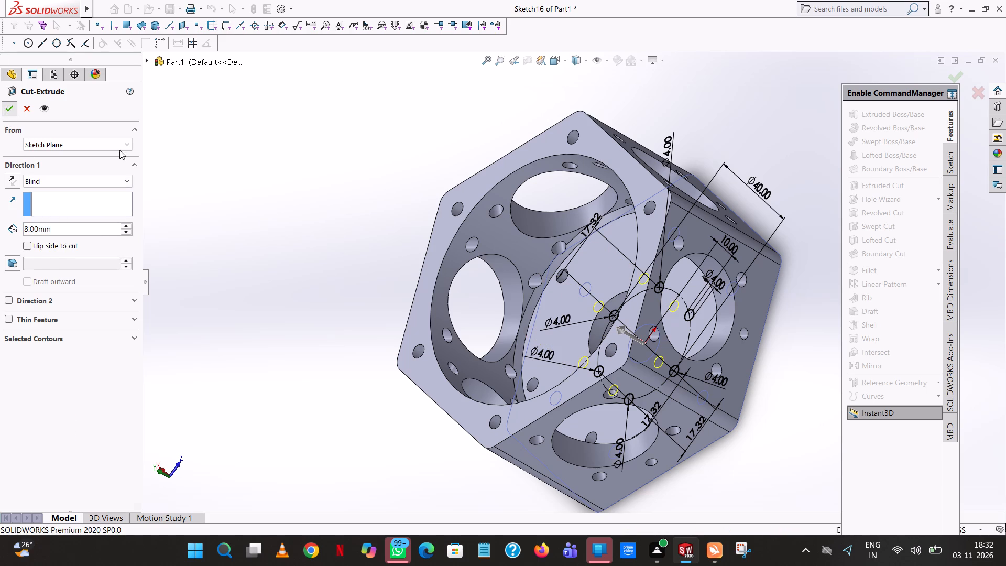
Switch the hexagonal block's display style to Wireframe.
left_click(276, 223)
middle_click_drag(282, 320, 447, 291)
scroll(294, 312, "up", 1)
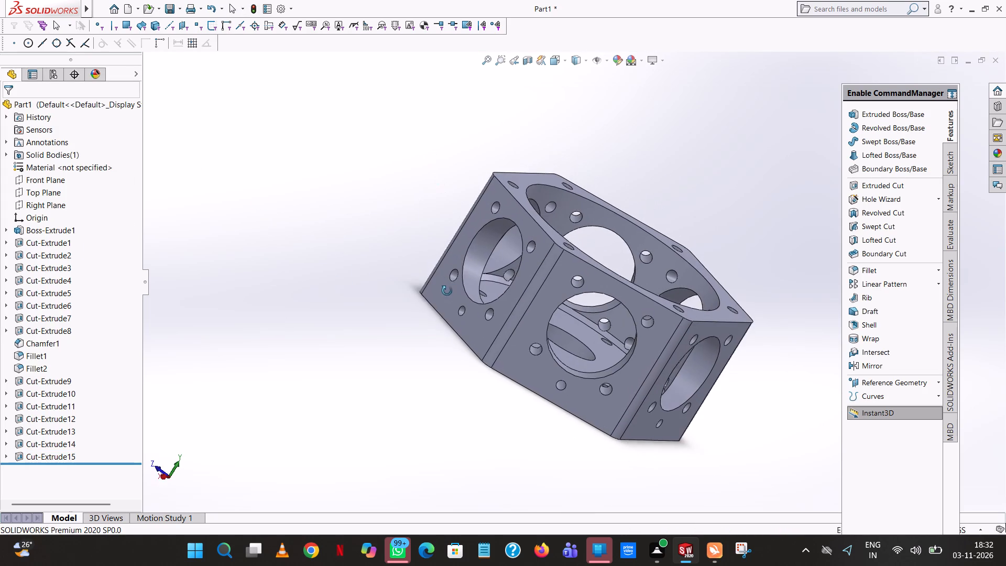
middle_click_drag(447, 291, 446, 291)
left_click(589, 59)
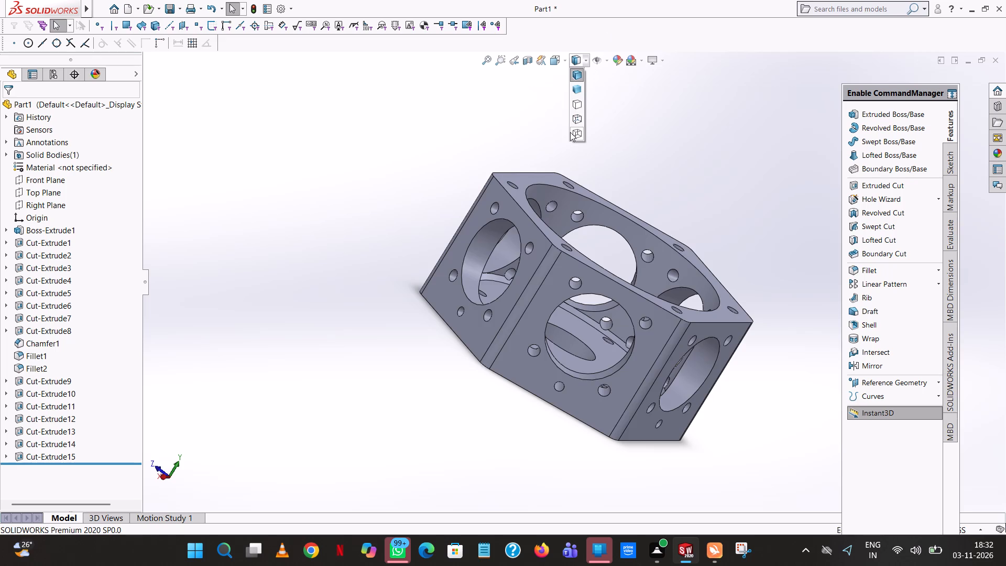
left_click(571, 133)
Examine the bottom face's small holes in wireframe from several angles, checking their depth and position against the side-wall holes and central bore.
scroll(636, 248, "up", 1)
middle_click_drag(634, 246, 489, 191)
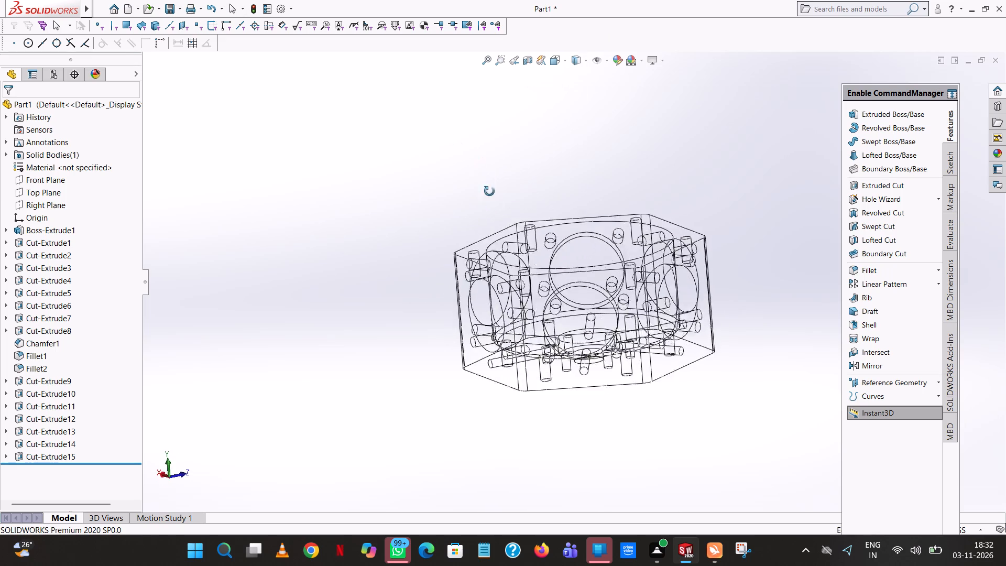
middle_click_drag(489, 191, 498, 289)
scroll(509, 372, "up", 1)
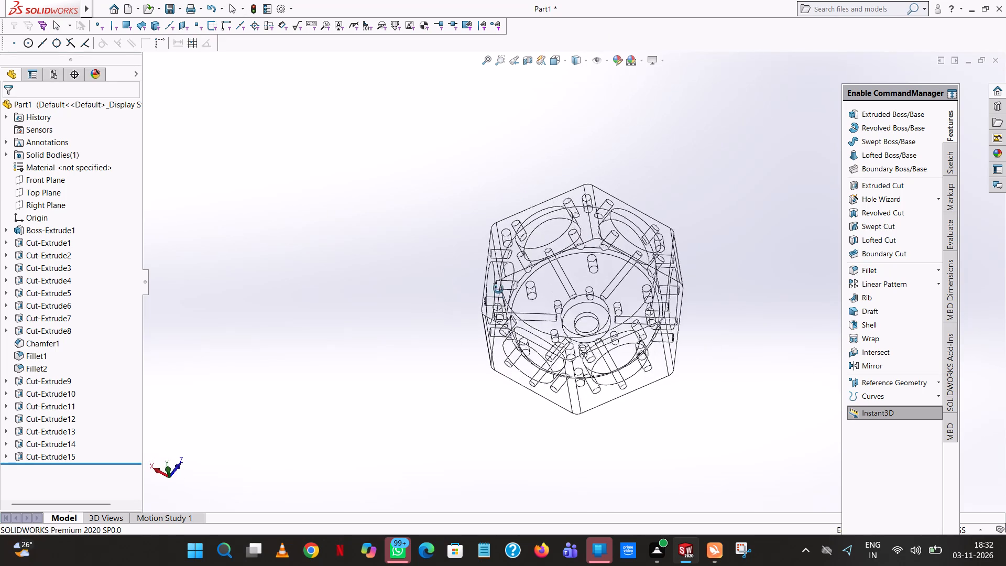
middle_click_drag(498, 289, 425, 0)
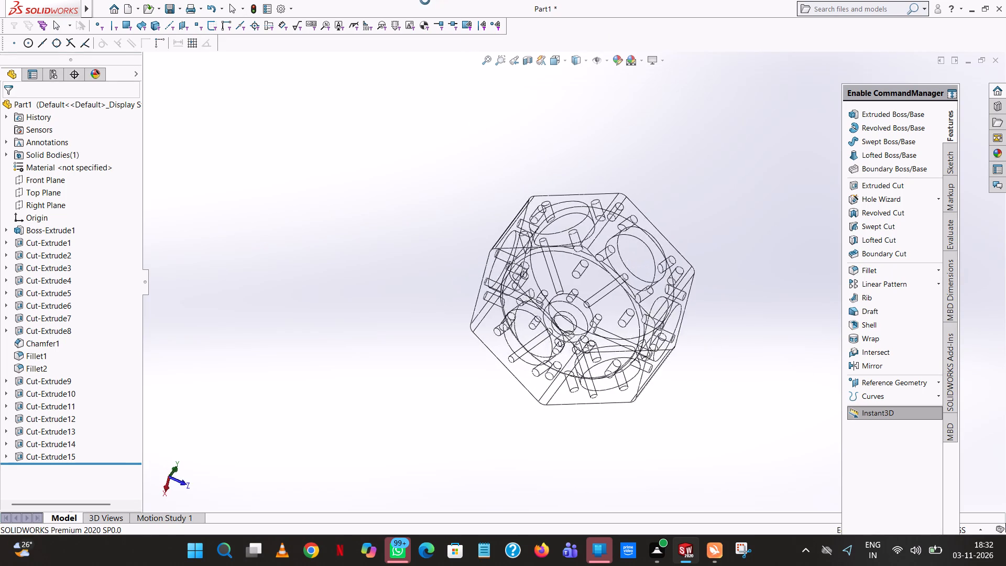
middle_click_drag(425, 0, 445, 8)
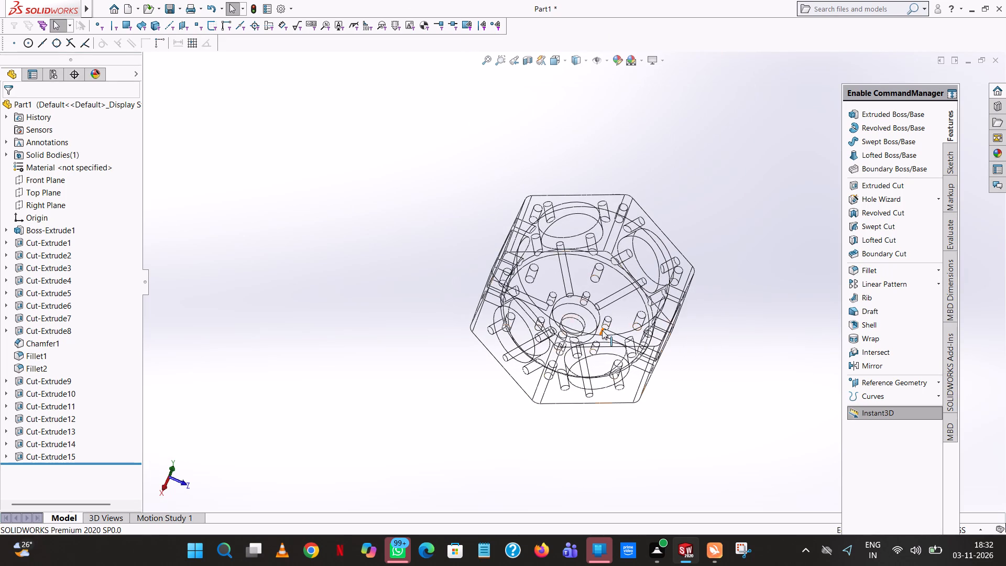
middle_click_drag(598, 331, 613, 229)
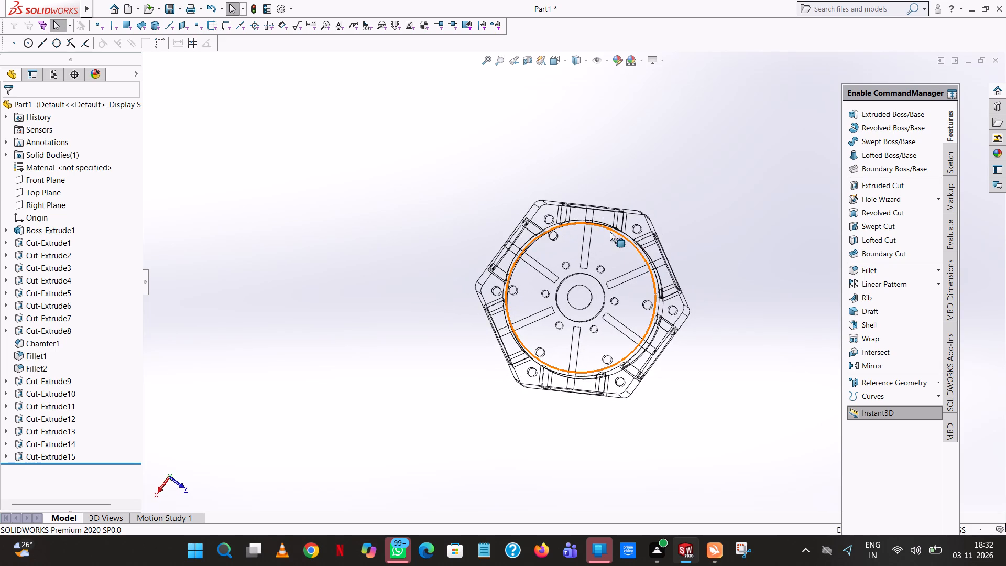
scroll(602, 271, "down", 9)
scroll(587, 304, "up", 1)
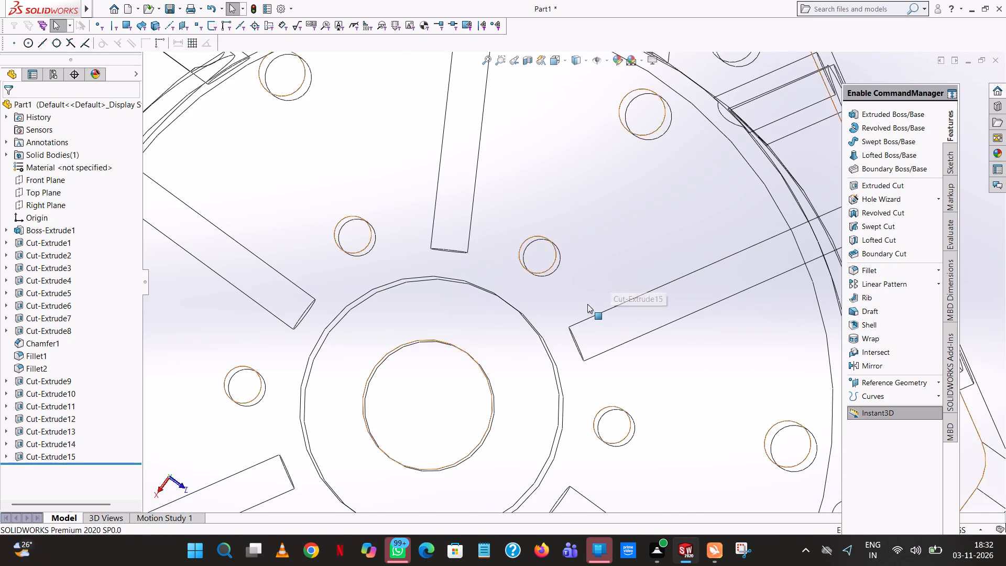
scroll(587, 304, "up", 3)
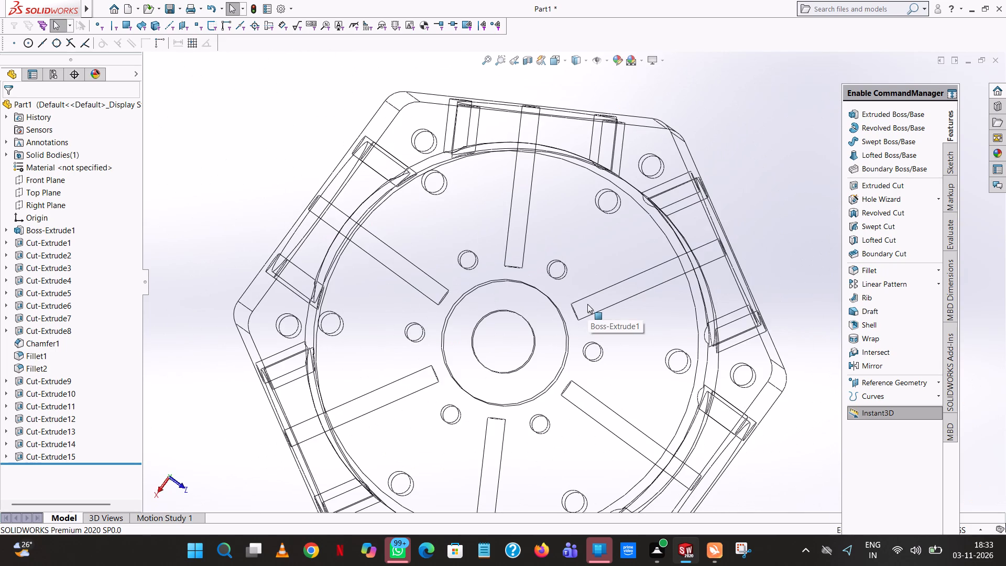
middle_click_drag(591, 333, 595, 372)
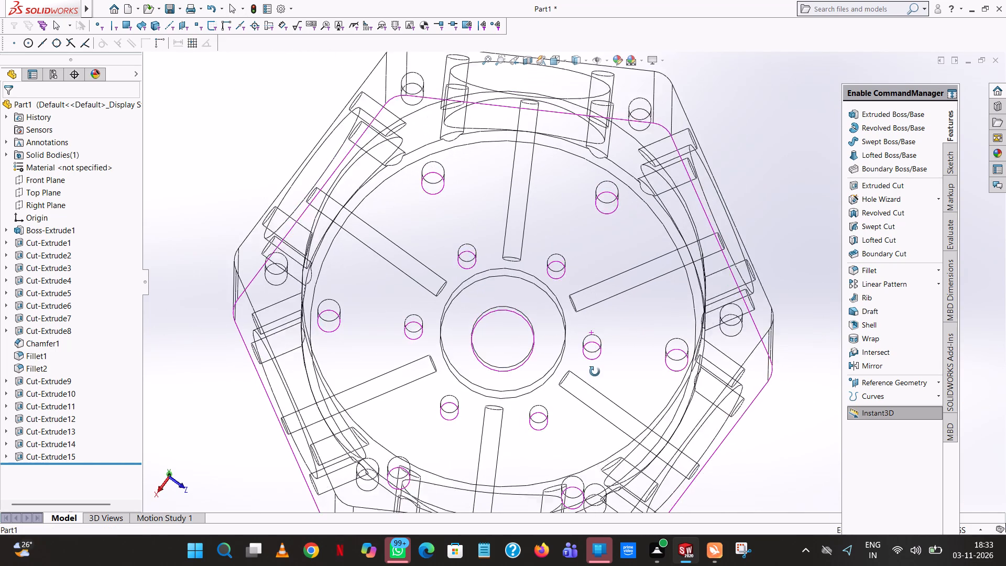
middle_click_drag(595, 372, 606, 320)
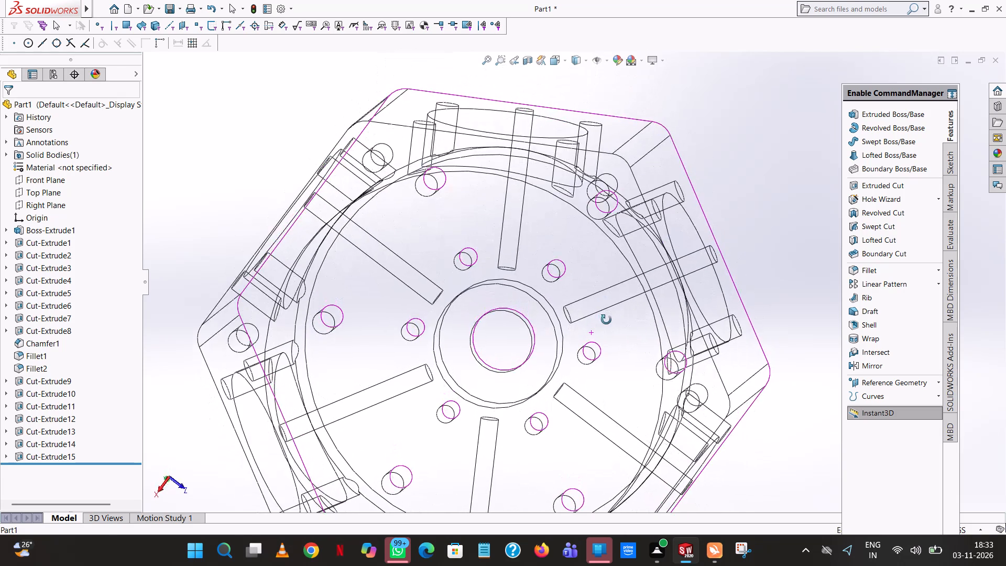
middle_click_drag(606, 320, 596, 336)
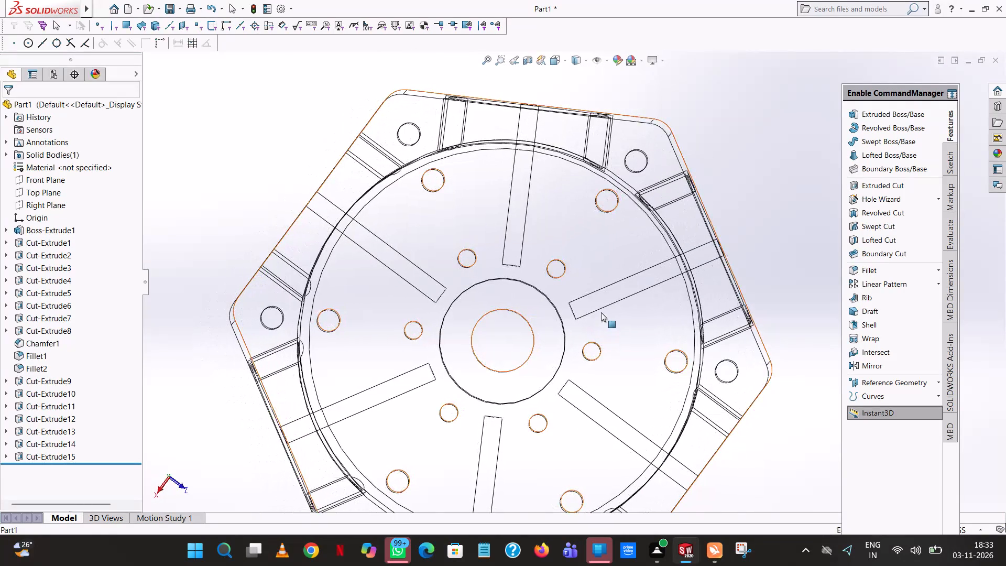
scroll(601, 309, "down", 1)
middle_click_drag(601, 309, 407, 465)
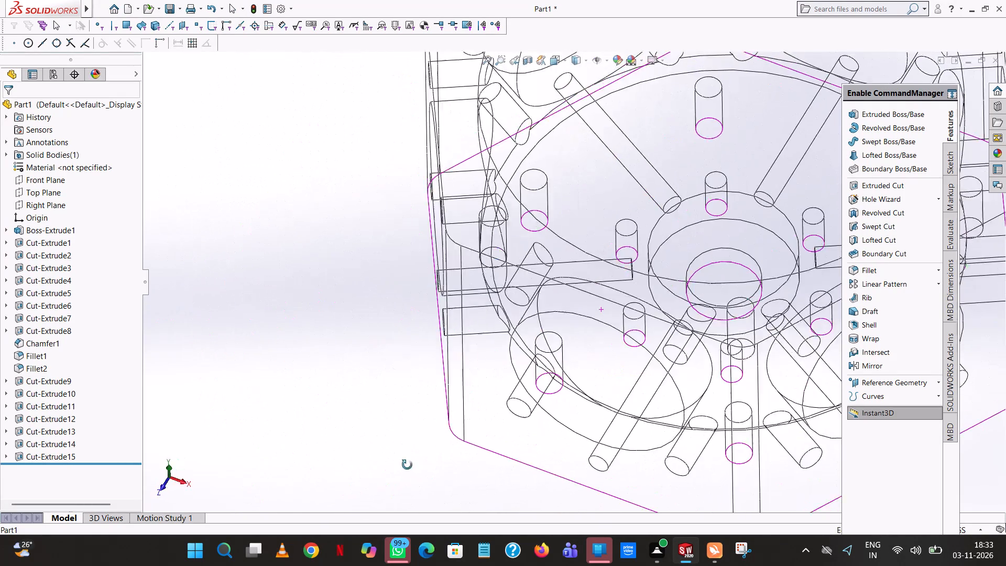
middle_click_drag(407, 465, 531, 420)
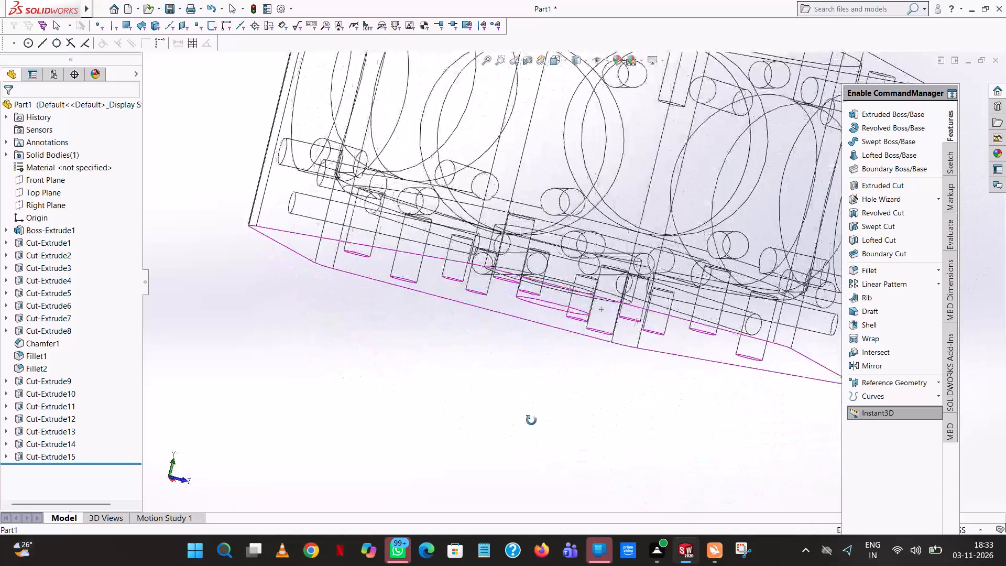
middle_click_drag(531, 420, 531, 387)
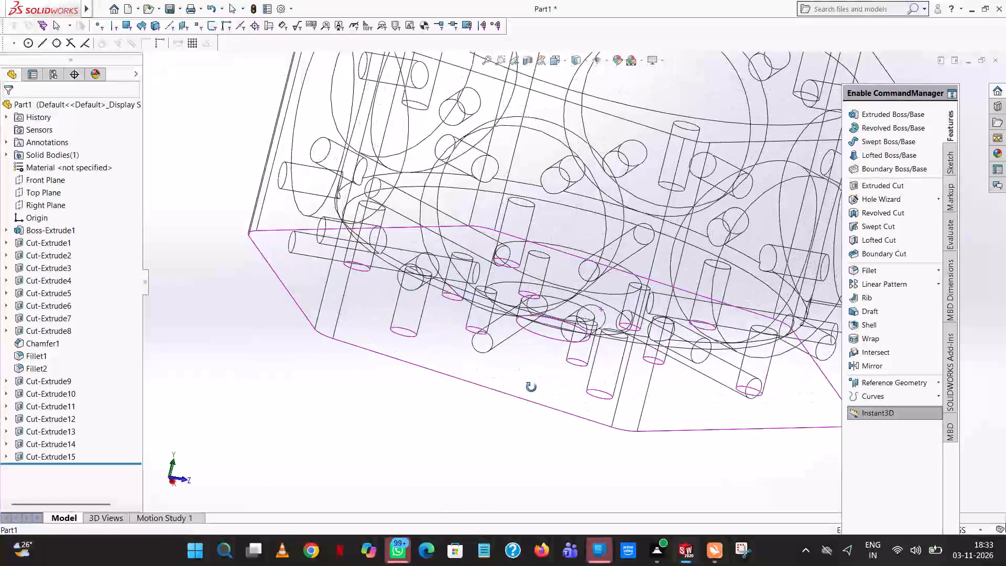
middle_click_drag(531, 387, 542, 348)
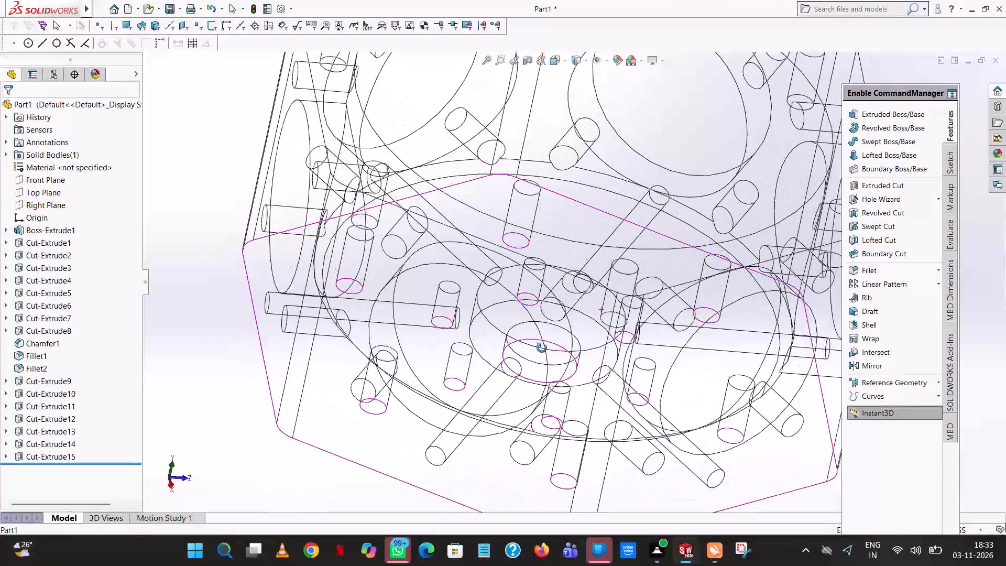
middle_click_drag(542, 348, 591, 401)
scroll(577, 373, "up", 3)
scroll(577, 373, "down", 4)
scroll(577, 373, "up", 1)
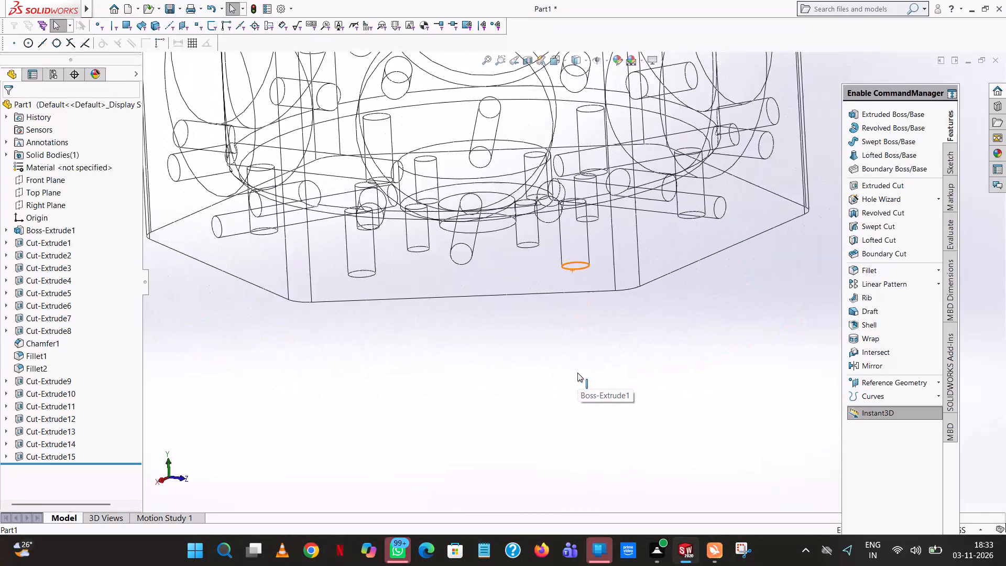
scroll(577, 373, "up", 1)
scroll(577, 373, "down", 2)
middle_click_drag(572, 354, 565, 288)
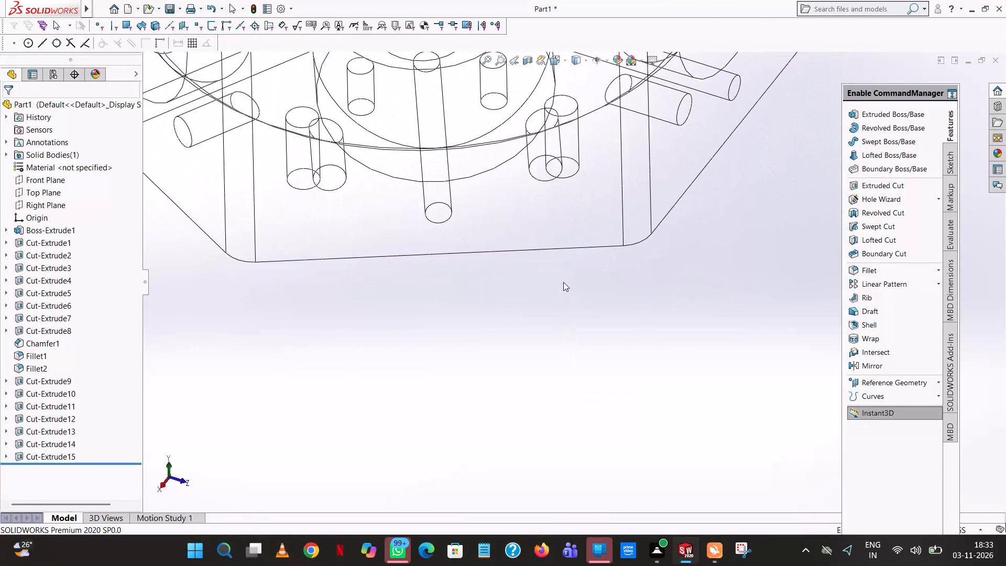
scroll(563, 282, "up", 6)
middle_click_drag(563, 282, 582, 218)
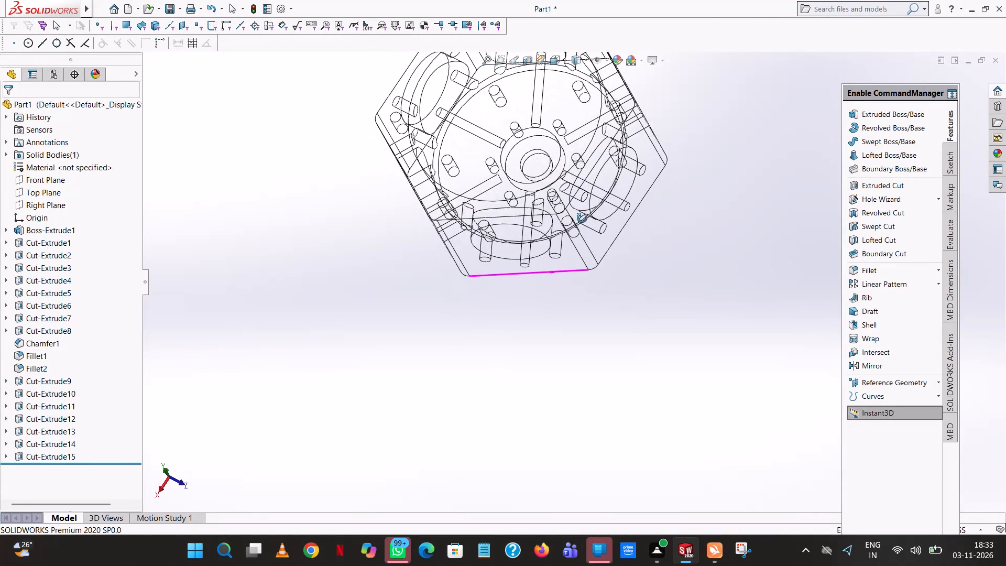
middle_click_drag(582, 218, 591, 247)
scroll(544, 156, "down", 5)
middle_click_drag(546, 157, 563, 168)
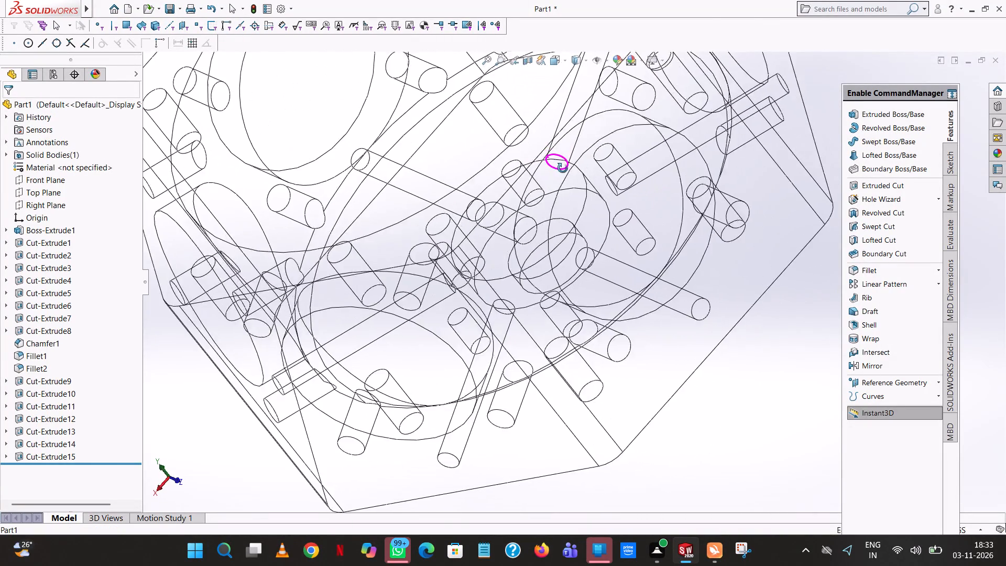
middle_click_drag(563, 168, 711, 132)
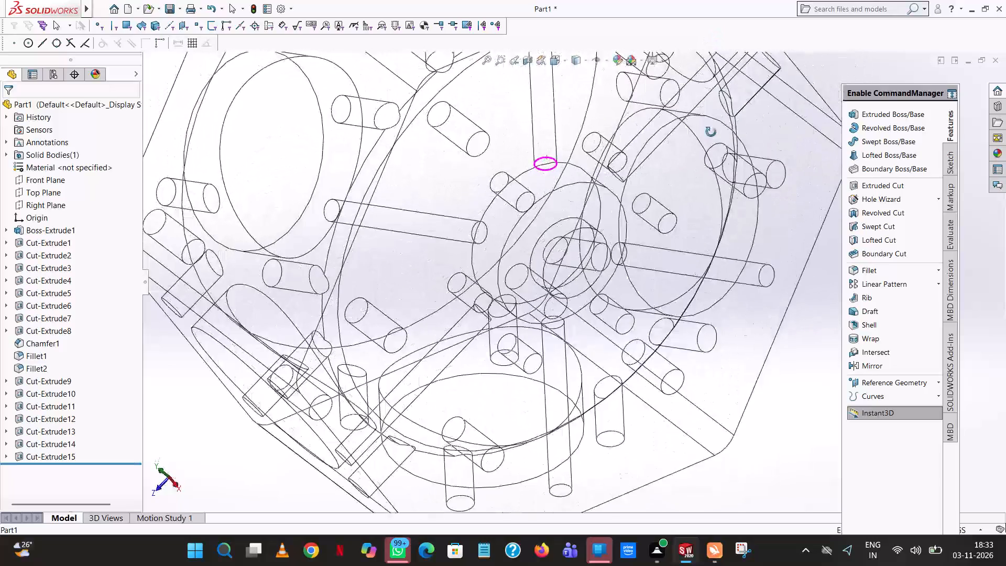
middle_click_drag(711, 132, 753, 233)
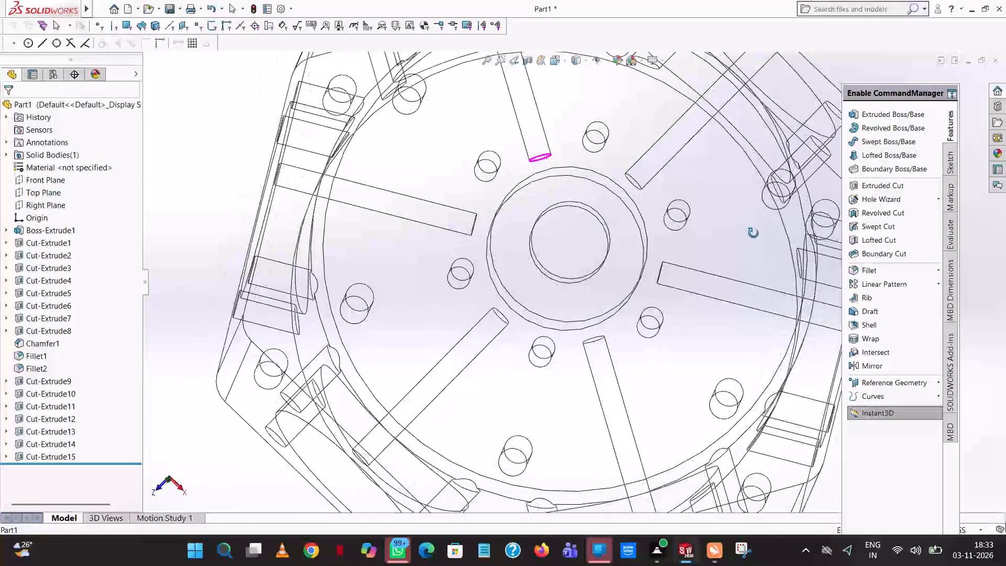
middle_click_drag(753, 233, 753, 218)
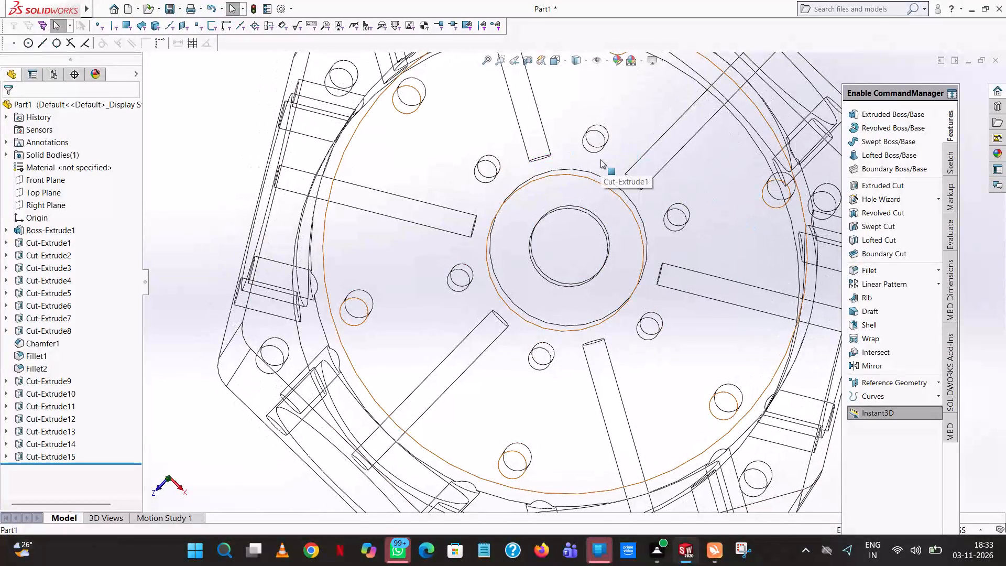
scroll(600, 145, "down", 7)
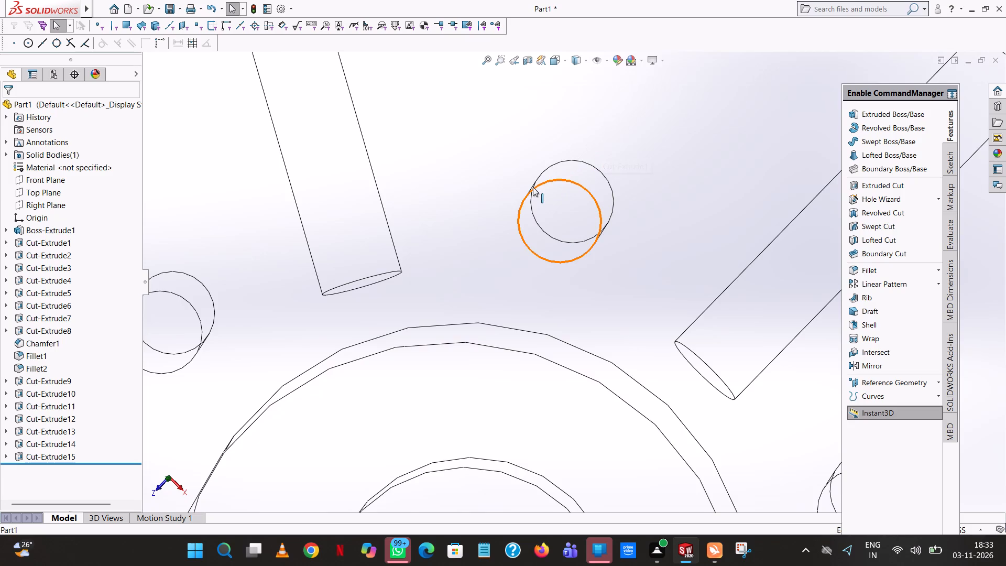
scroll(528, 204, "up", 9)
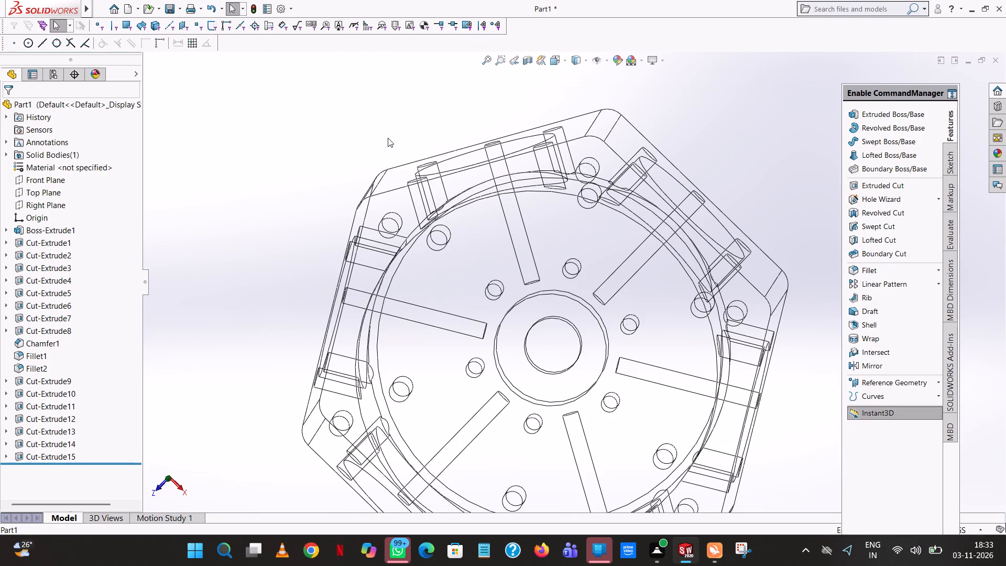
Return the block's display style to Shaded With Edges.
left_click(582, 64)
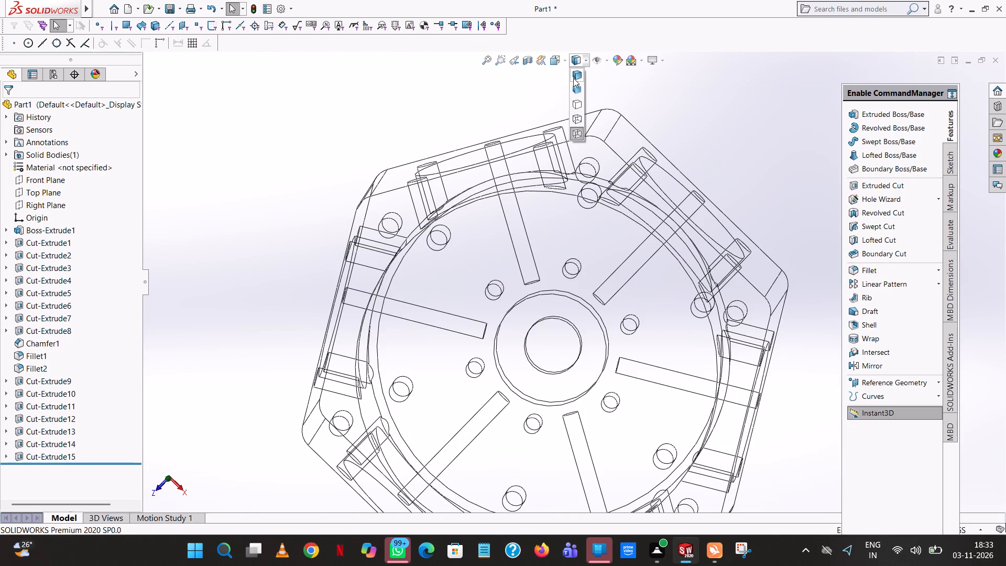
left_click(575, 76)
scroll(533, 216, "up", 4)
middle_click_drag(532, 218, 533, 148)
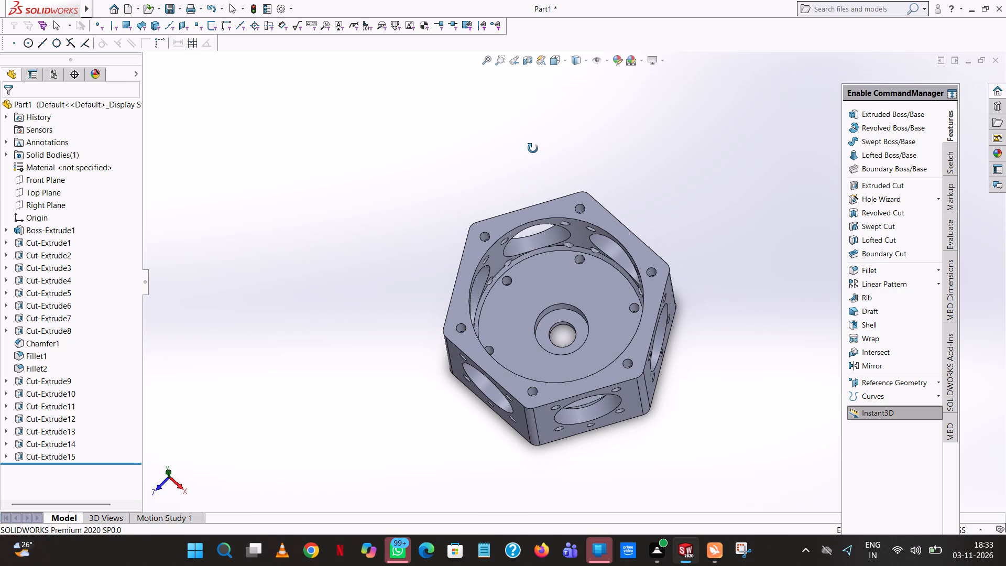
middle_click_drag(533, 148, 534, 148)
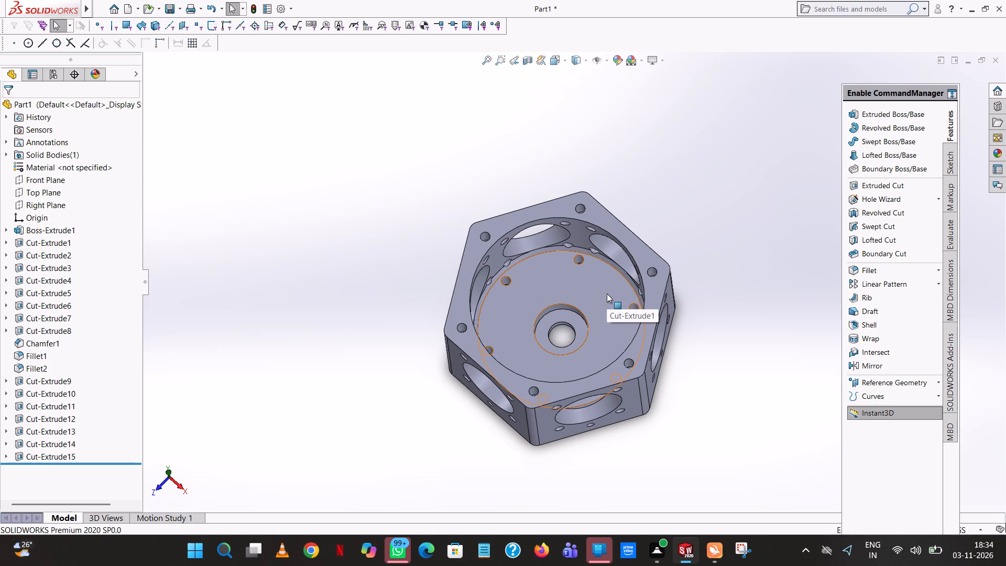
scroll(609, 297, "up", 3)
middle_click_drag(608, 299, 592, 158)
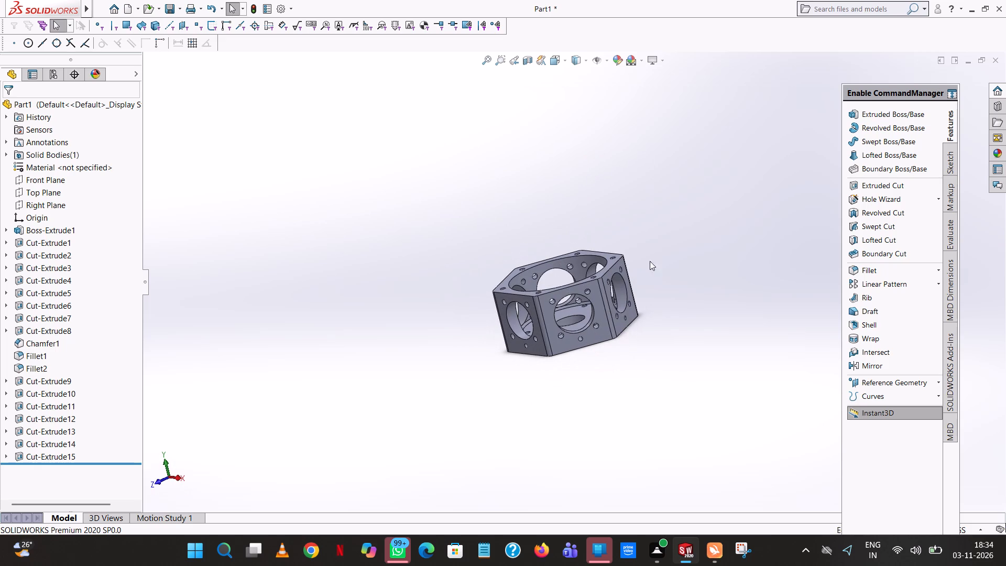
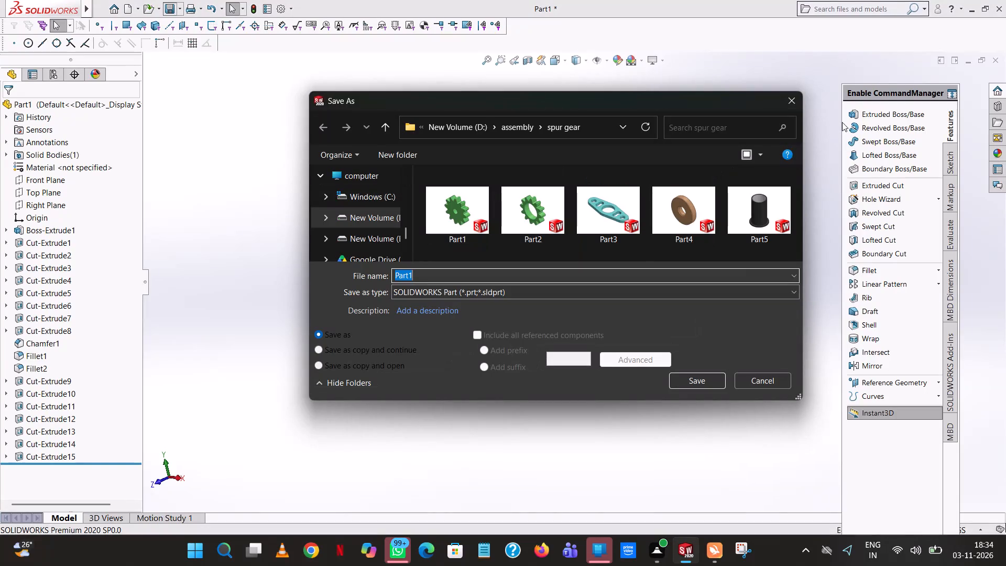
Apply a light pink colour from the standard palette to the whole hexagonal part as its appearance.
left_click(797, 99)
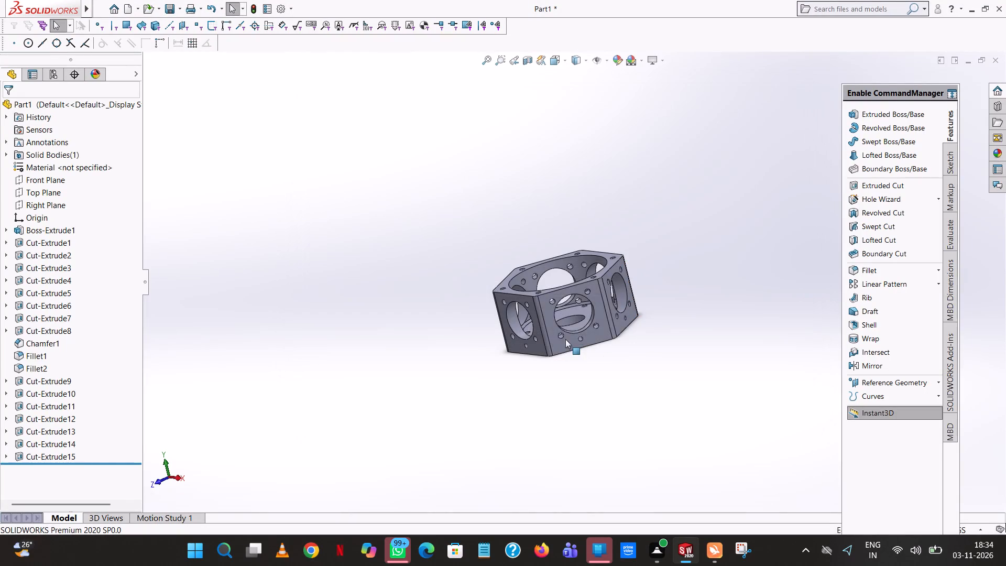
right_click(597, 304)
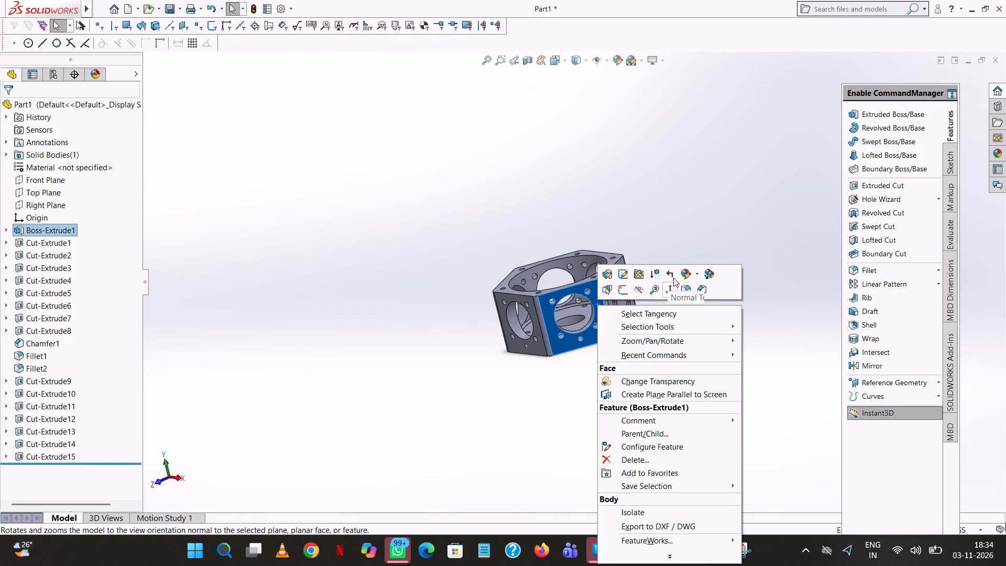
left_click(689, 272)
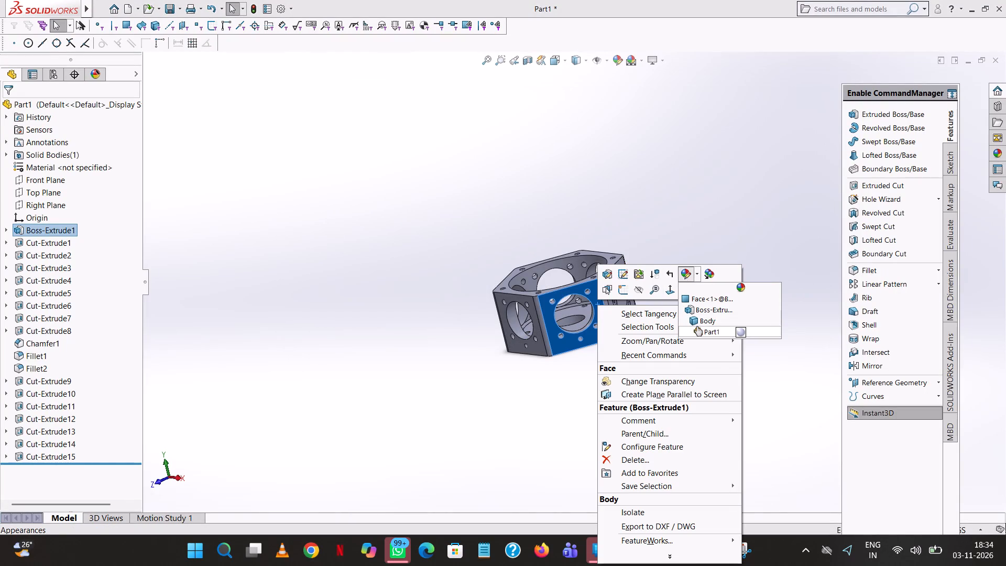
left_click(697, 326)
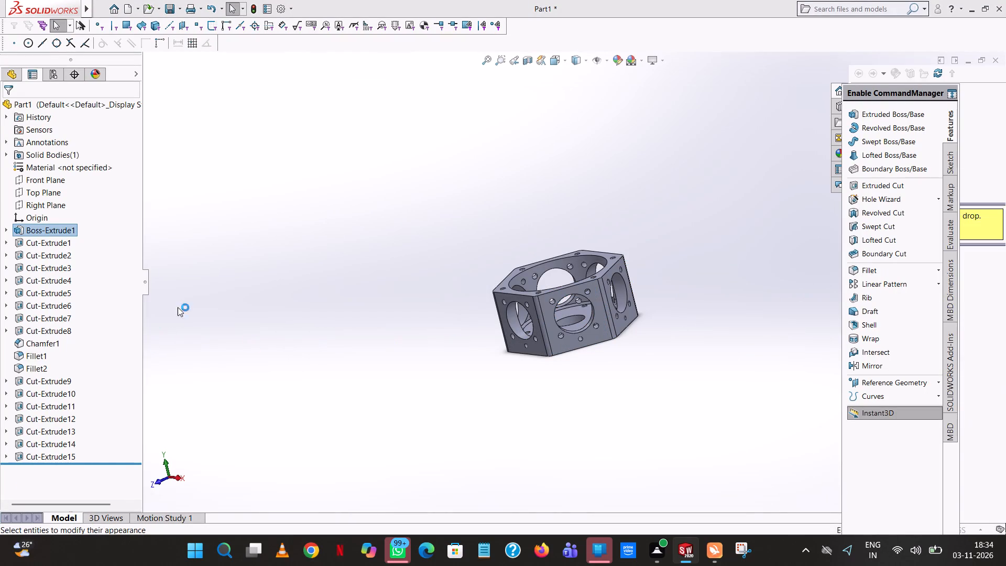
left_click(96, 360)
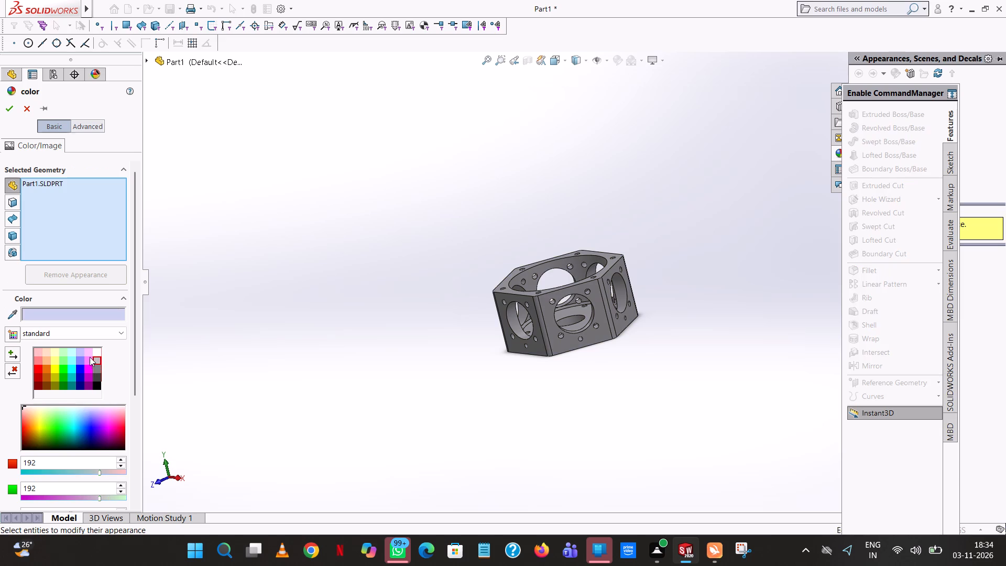
left_click(90, 350)
left_click(5, 108)
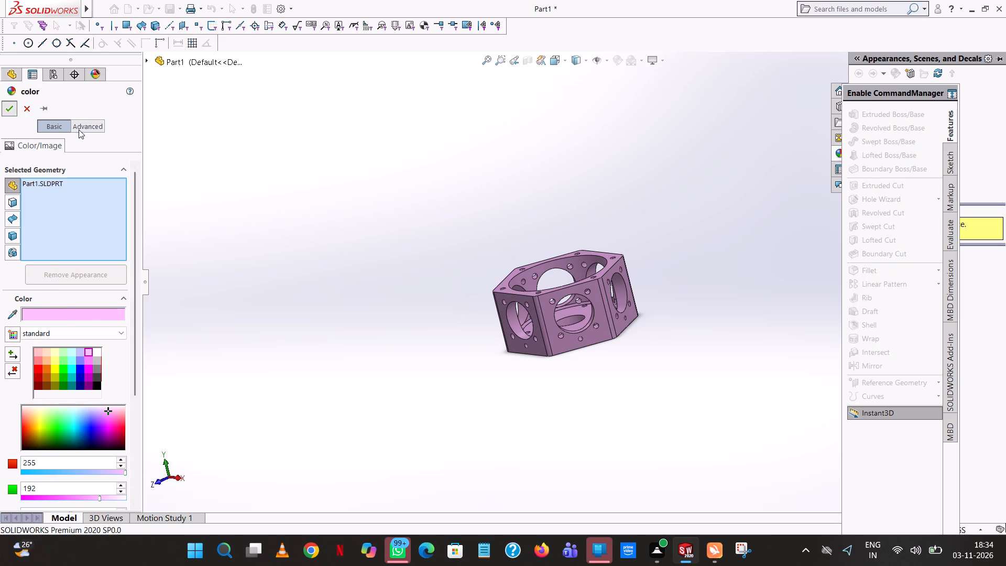
left_click(431, 211)
Save the part as crankcase in the fuji new design folder on drive D.
middle_click_drag(466, 224, 523, 387)
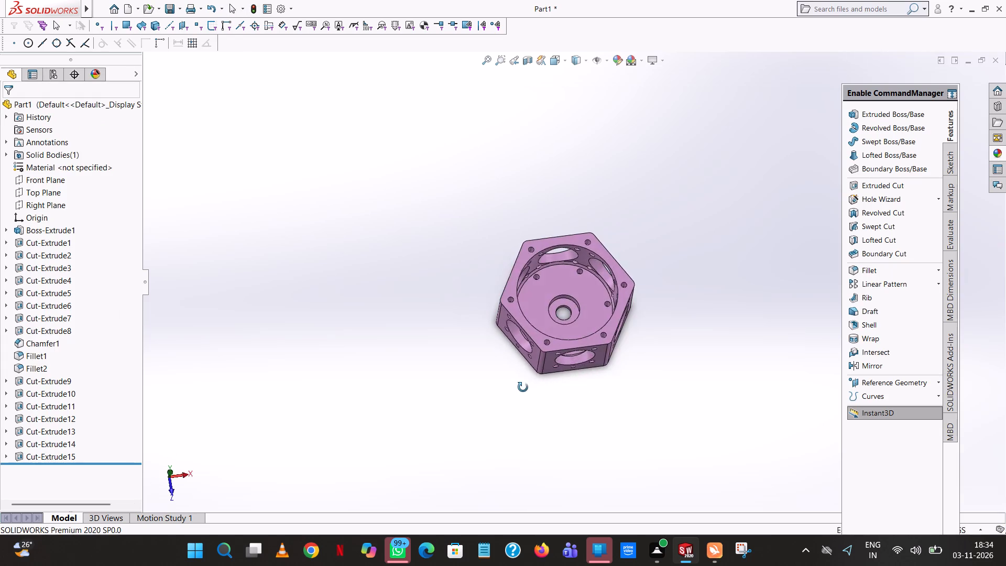
middle_click_drag(523, 387, 663, 220)
left_click(172, 13)
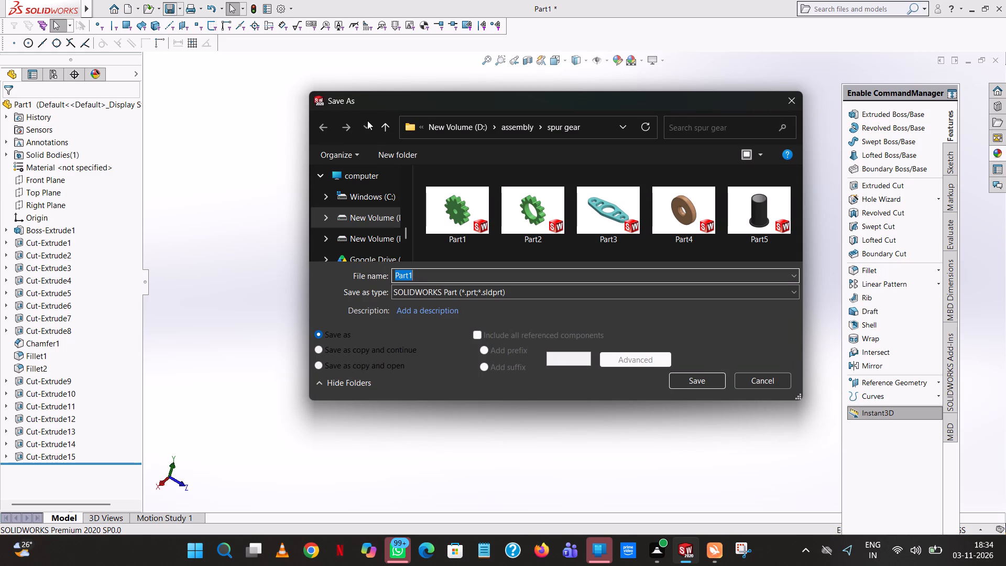
left_click(379, 127)
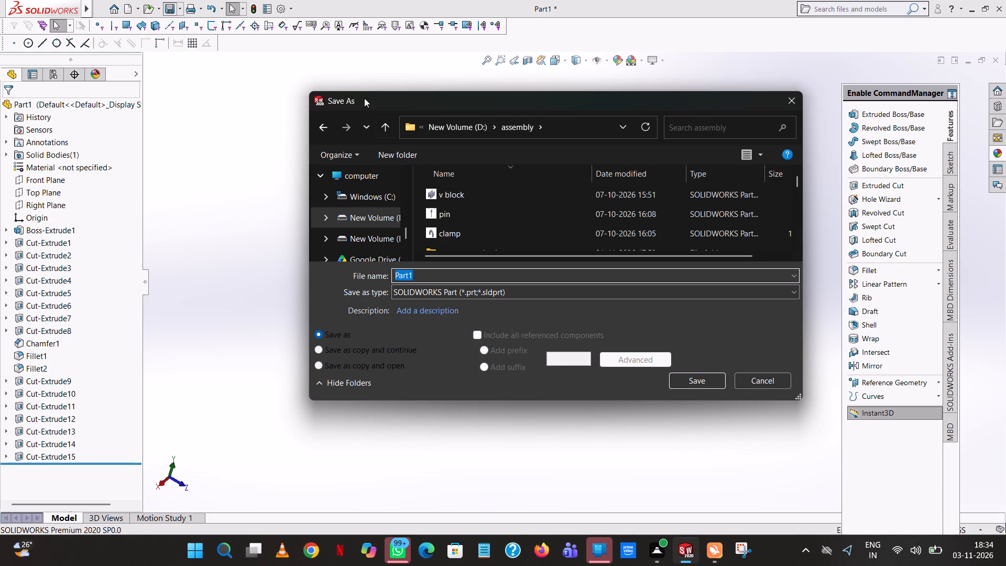
left_click(382, 123)
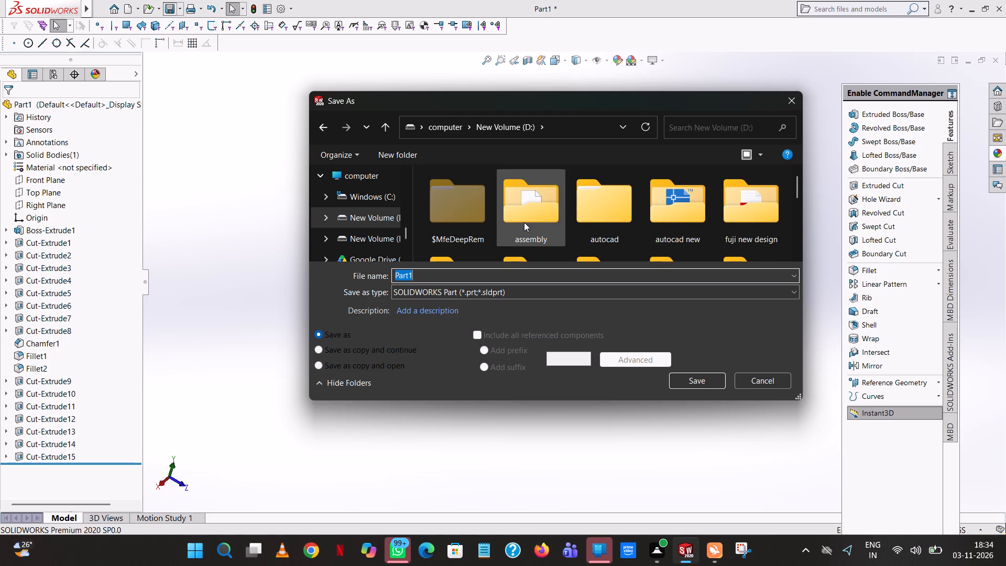
scroll(524, 222, "down", 1)
scroll(525, 222, "up", 2)
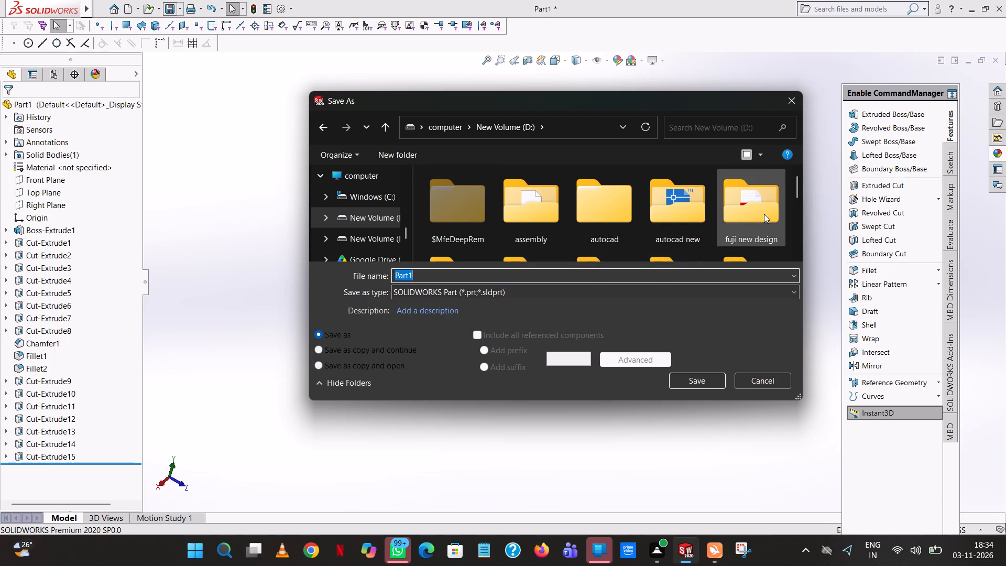
double_click(764, 214)
double_click(535, 280)
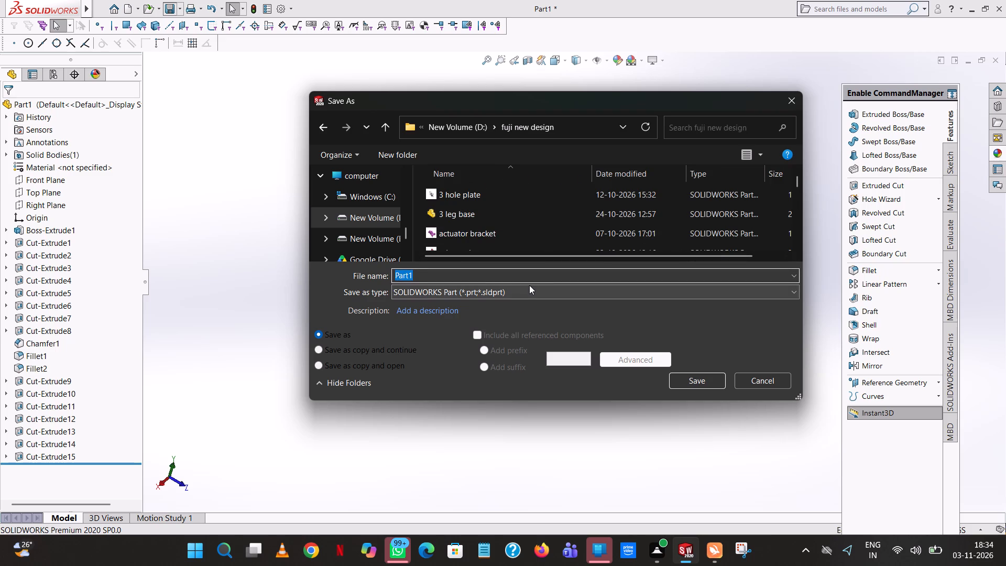
type("crank")
type("case")
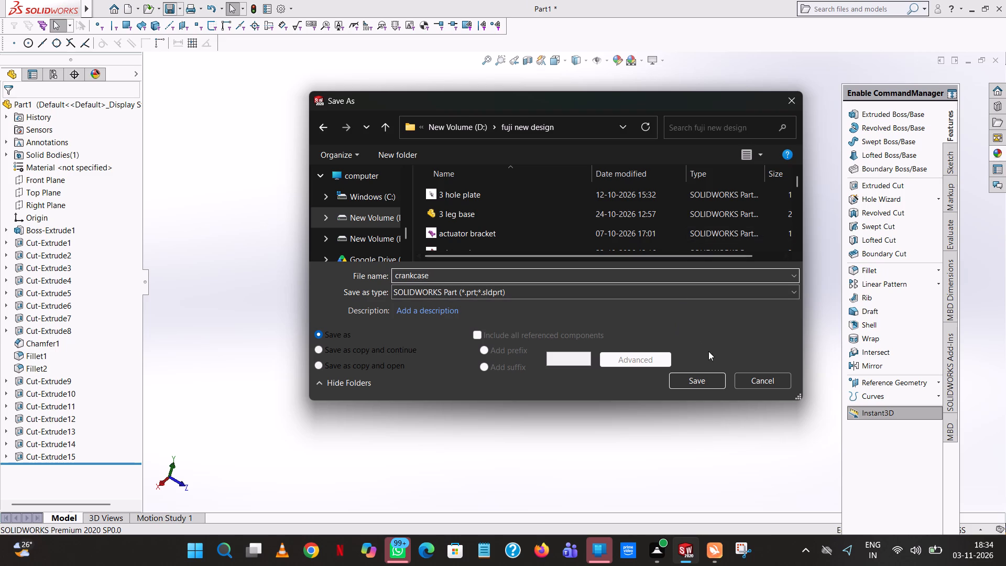
left_click(693, 382)
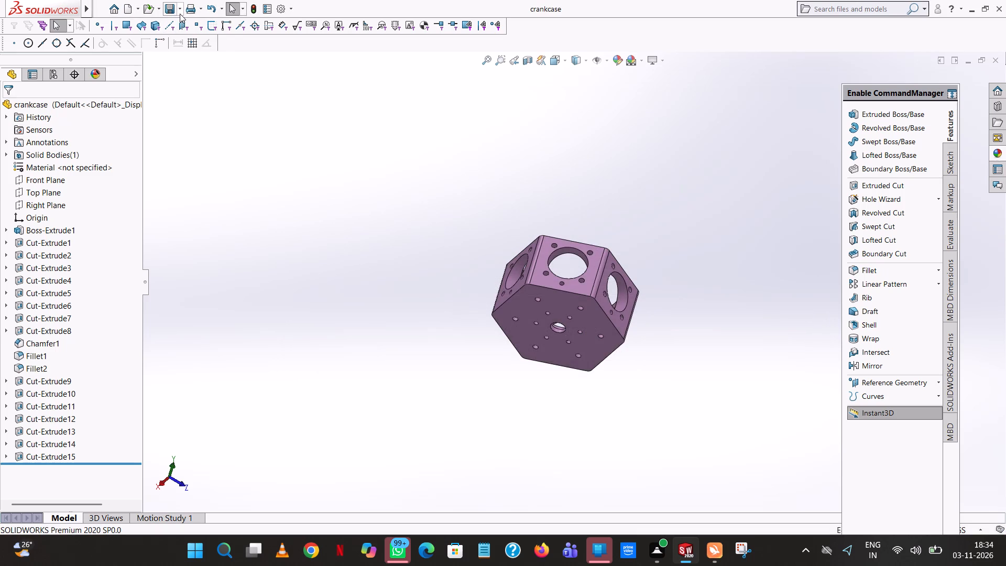
Save a PDF copy of the part, named crankcase, in the fuji new pdf folder on drive D.
left_click(180, 10)
left_click(198, 37)
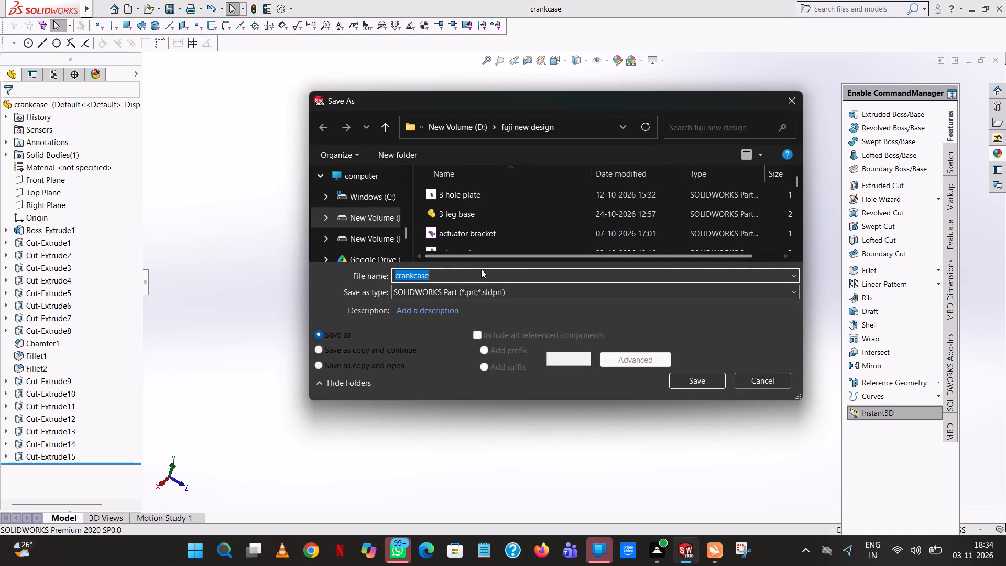
left_click(461, 294)
left_click(537, 79)
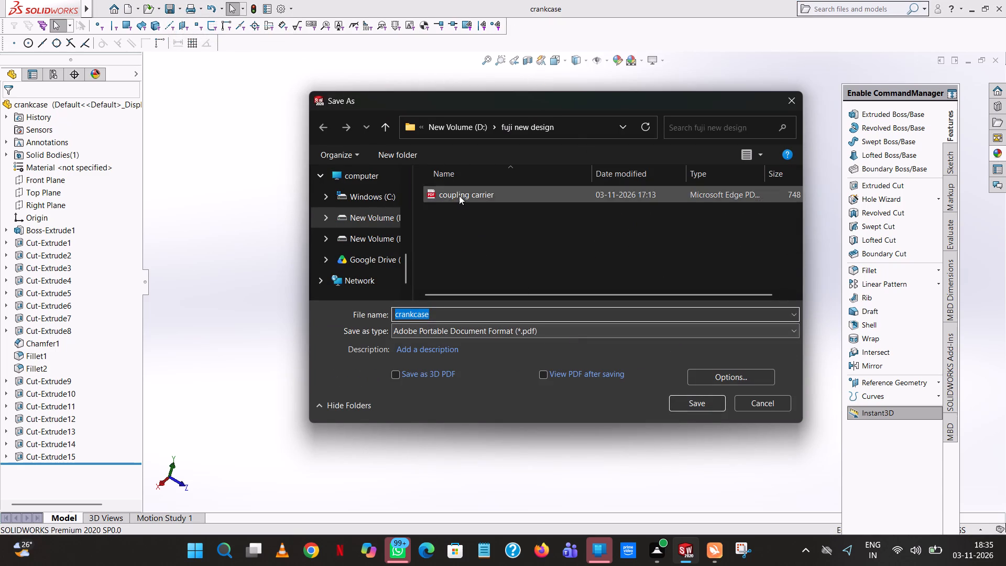
left_click(386, 127)
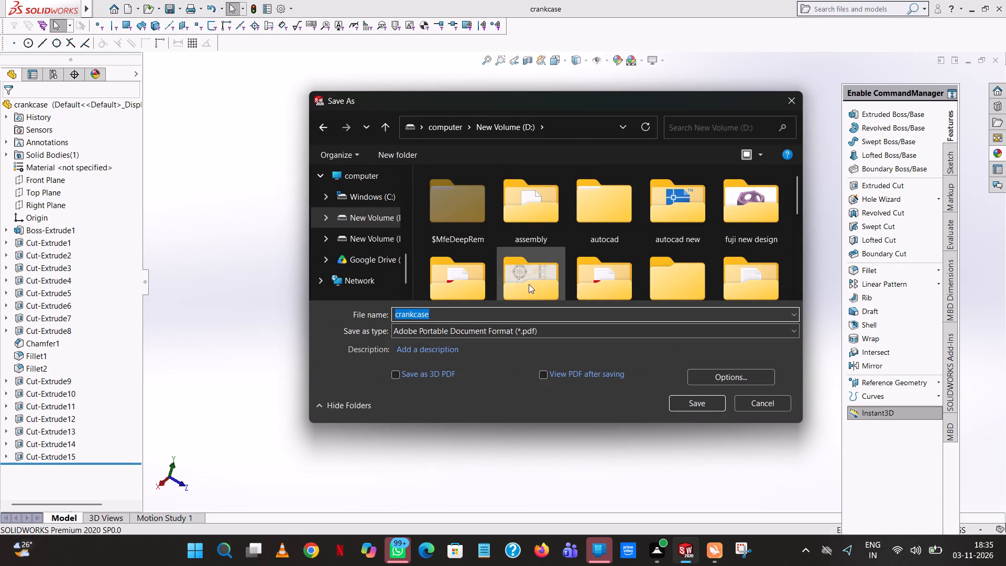
scroll(541, 267, "down", 1)
double_click(482, 257)
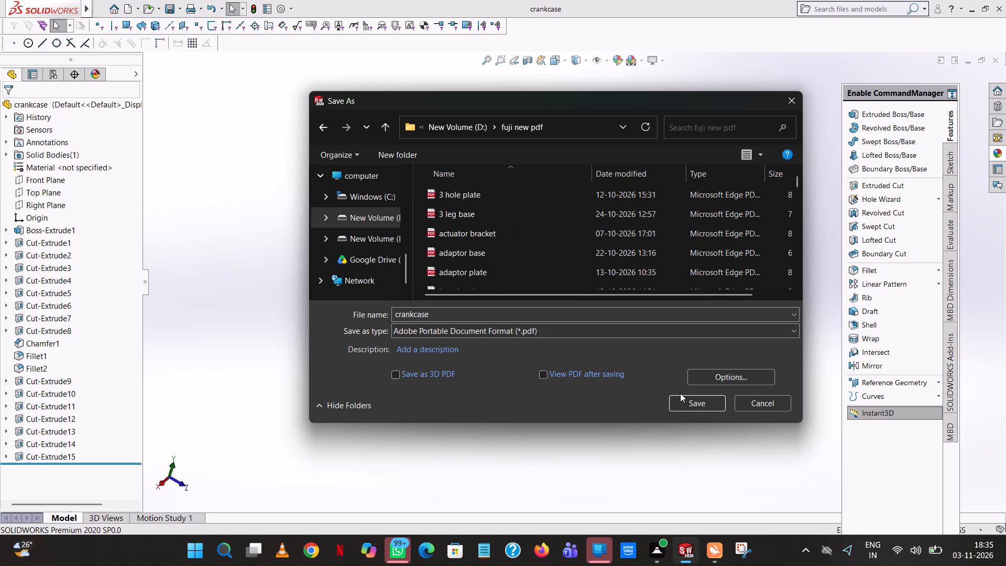
left_click(693, 401)
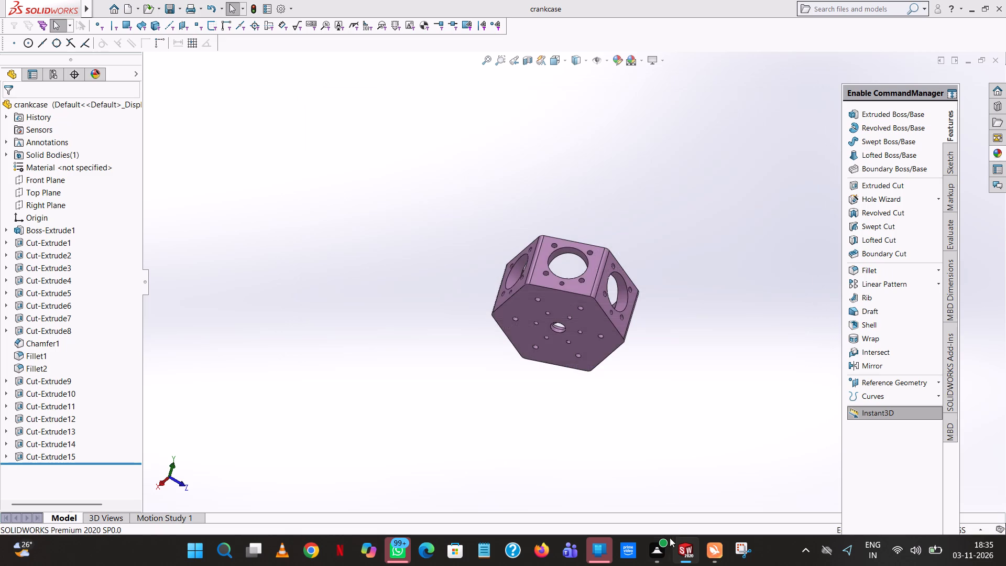